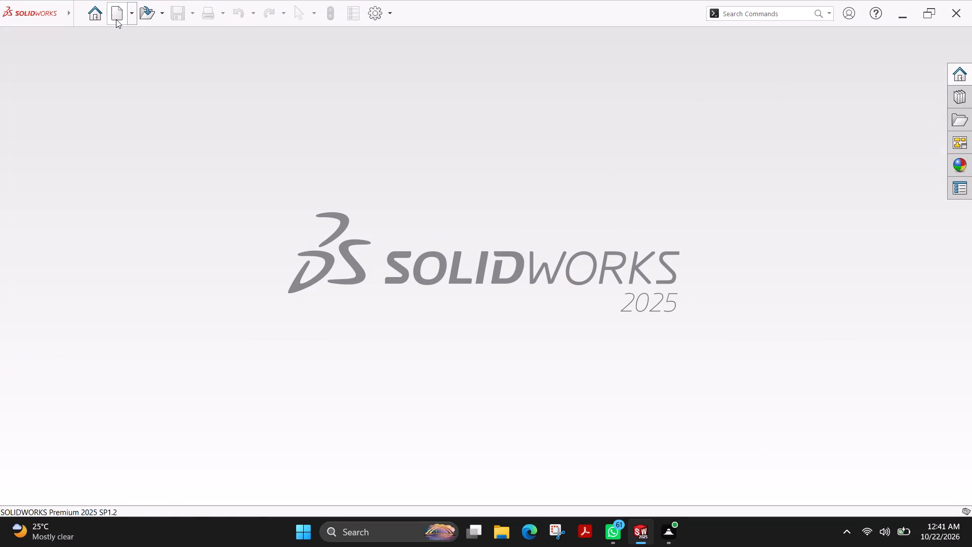
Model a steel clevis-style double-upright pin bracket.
Create a new part document.
left_click(116, 19)
left_click(404, 396)
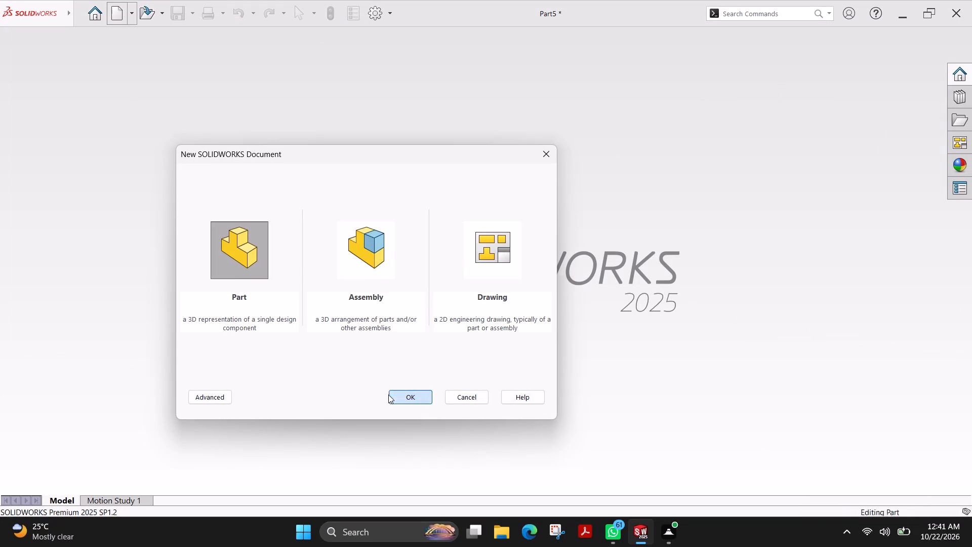
Start a new sketch on the Front Plane.
left_click(17, 63)
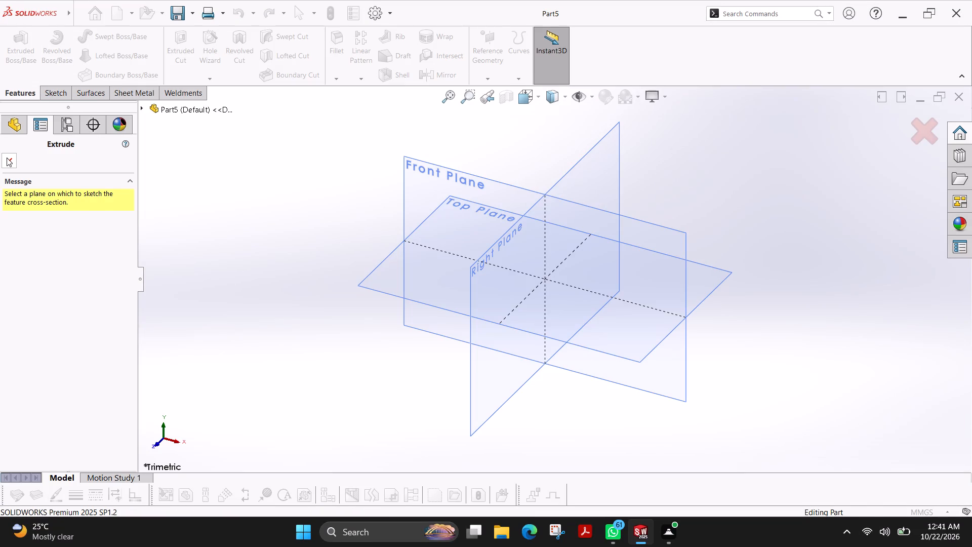
left_click(7, 158)
left_click(42, 94)
left_click(24, 58)
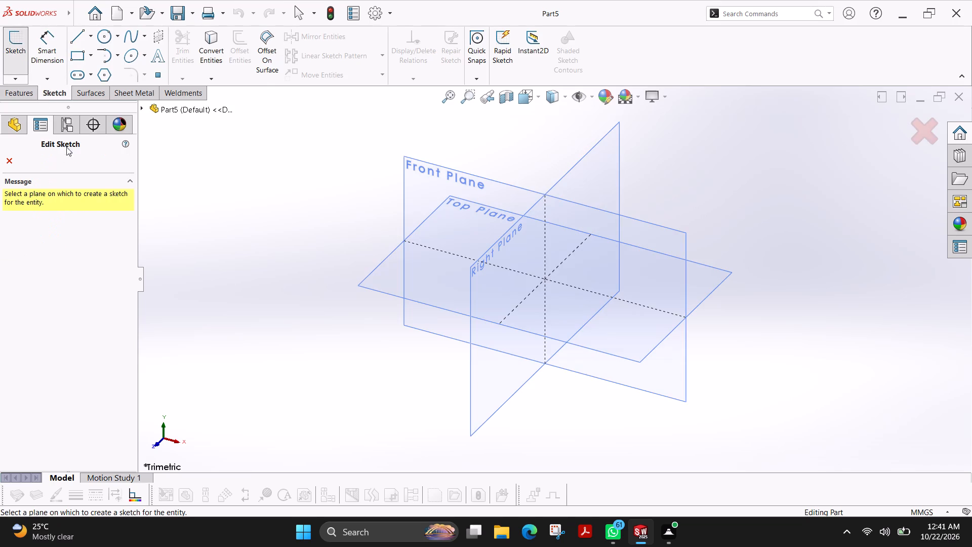
left_click(423, 174)
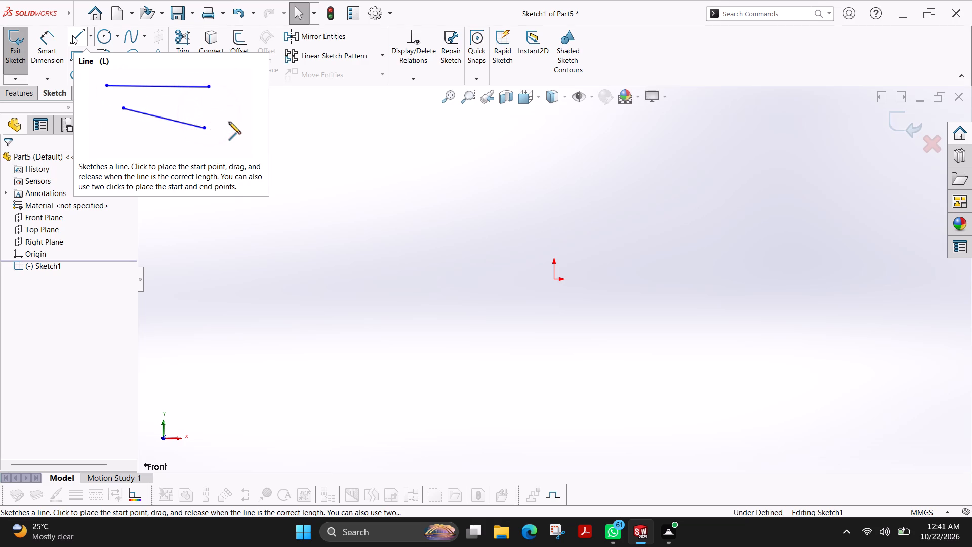
Sketch a closed line profile: base about 270 mm wide and 17 mm thick, two uprights, and a slot about 126 mm wide with its floor through the origin.
left_click(72, 35)
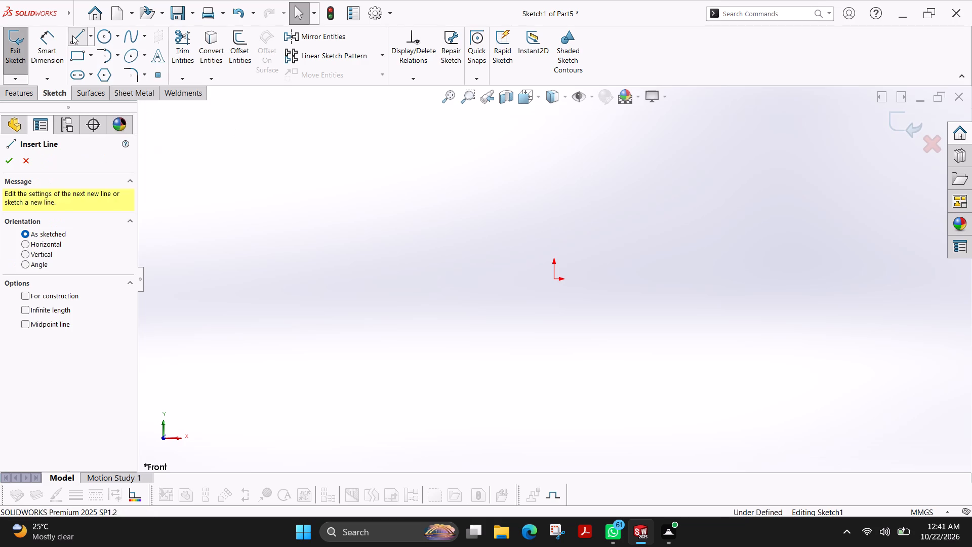
left_click(354, 318)
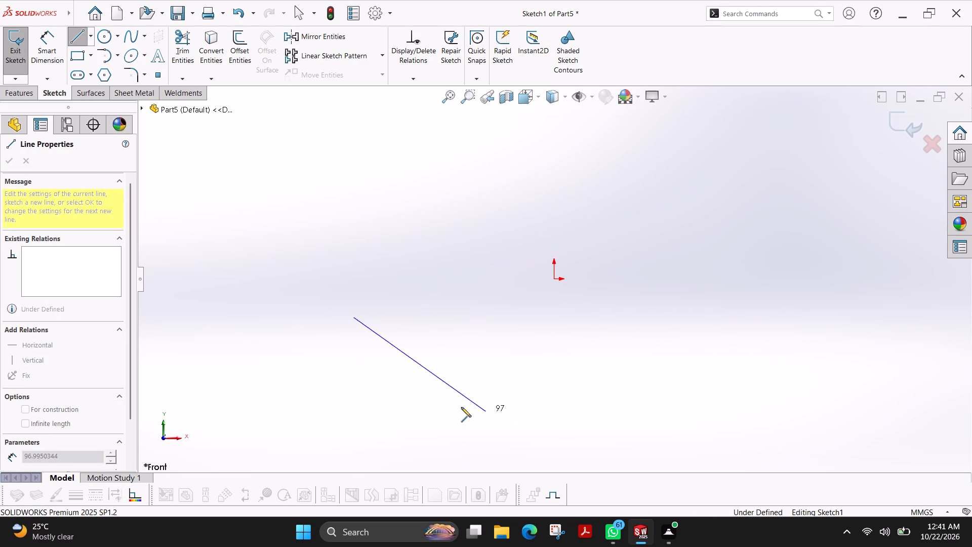
left_click(355, 345)
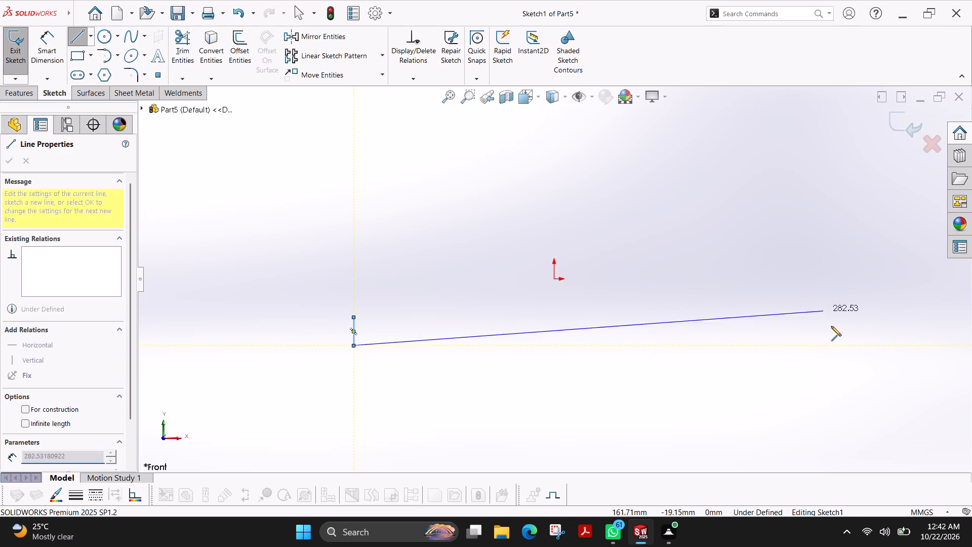
left_click(804, 347)
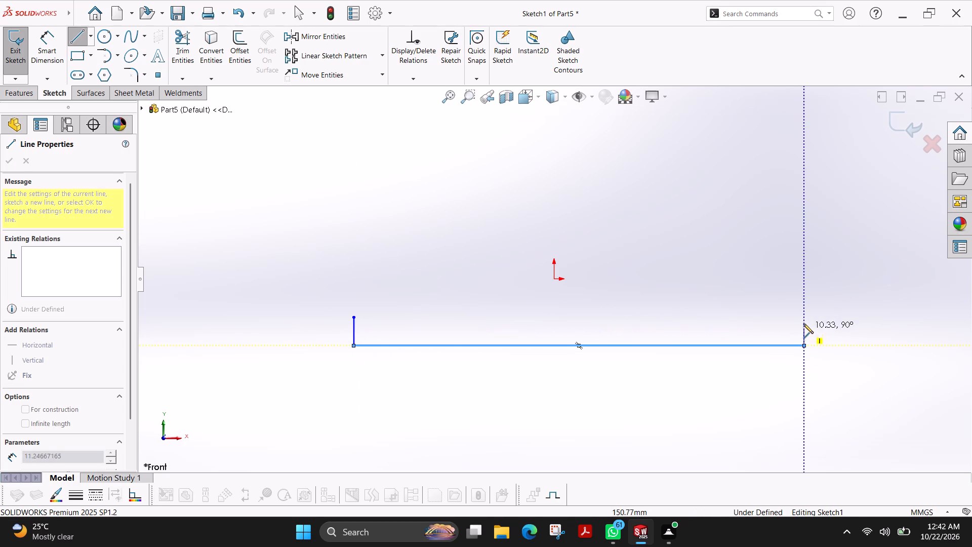
left_click(803, 320)
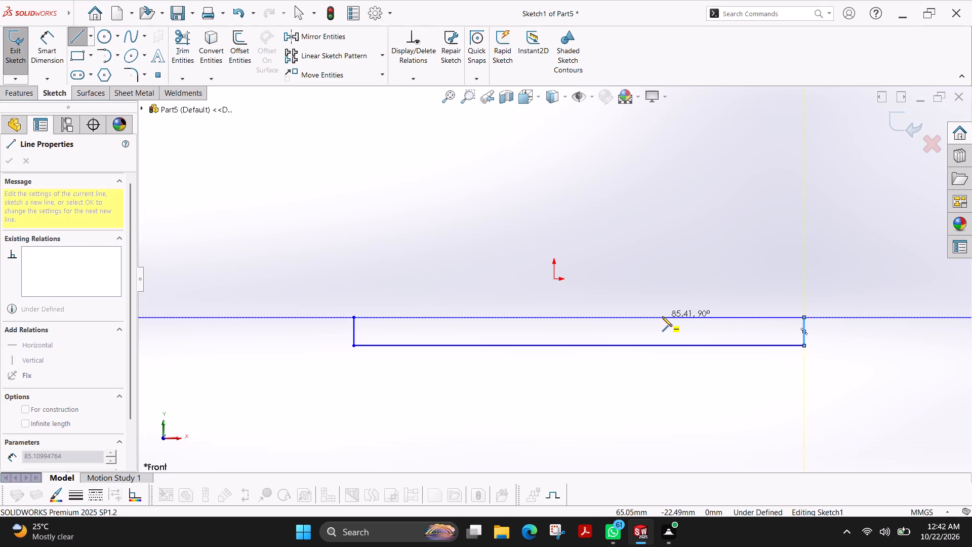
left_click(662, 317)
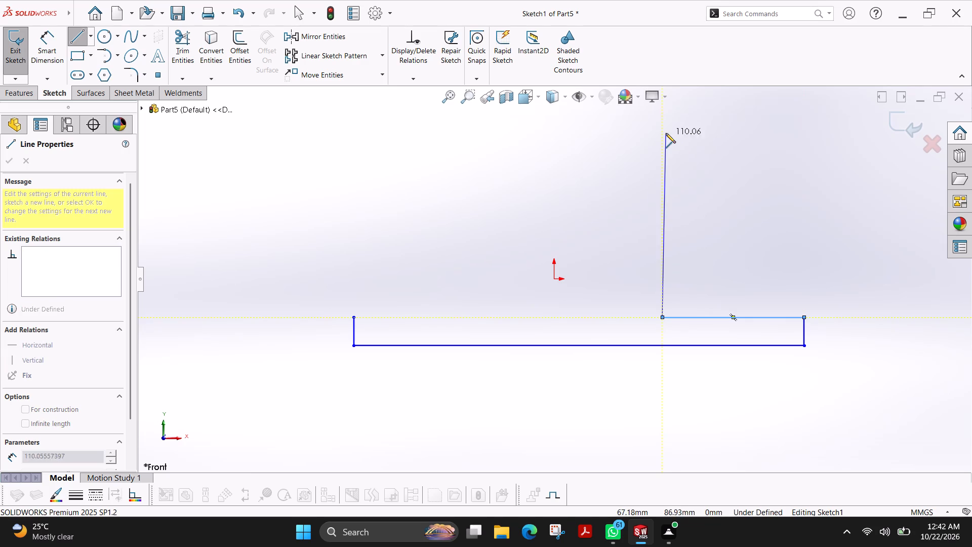
left_click(663, 124)
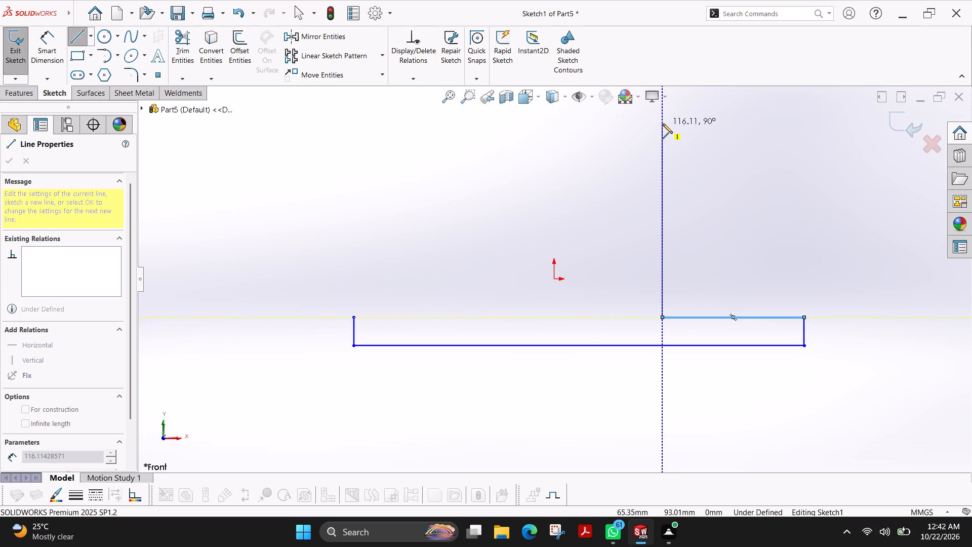
left_click(634, 124)
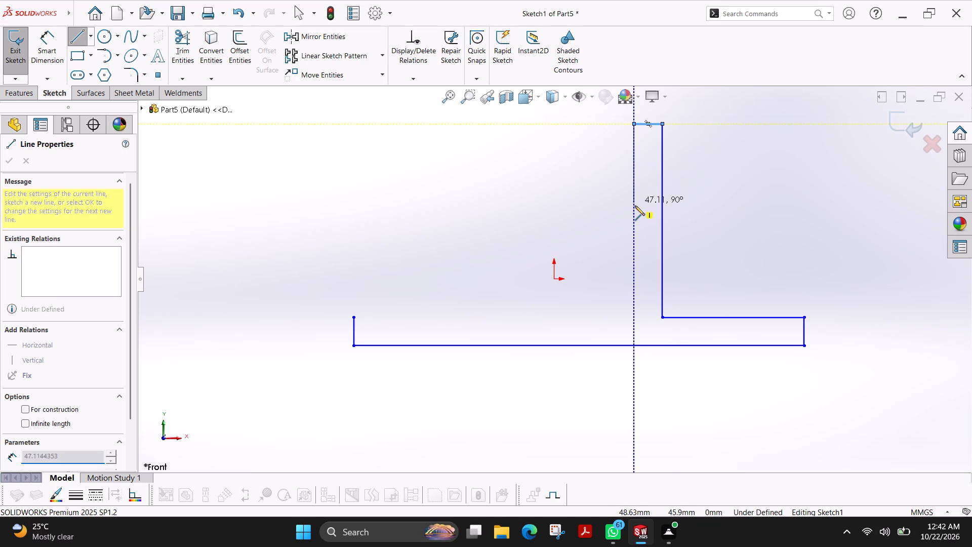
left_click(635, 279)
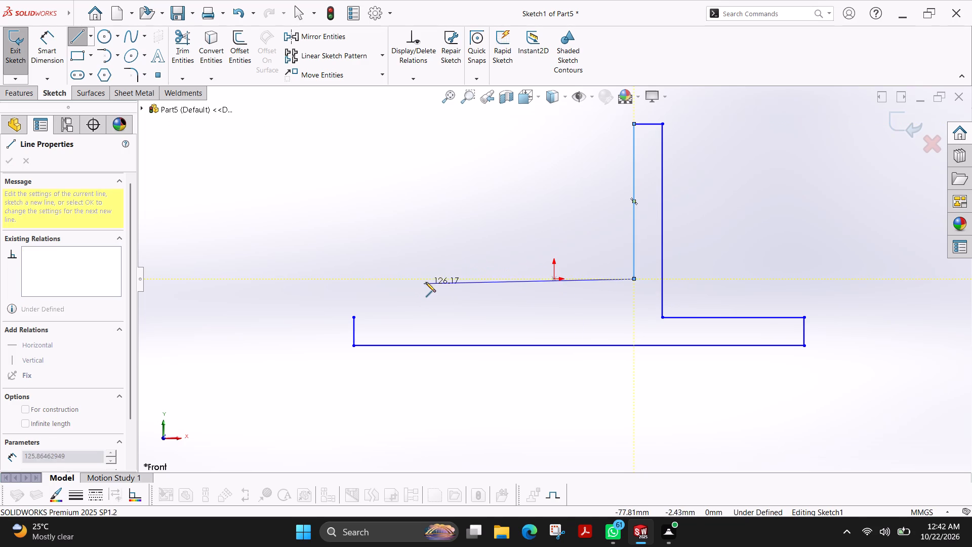
left_click(423, 281)
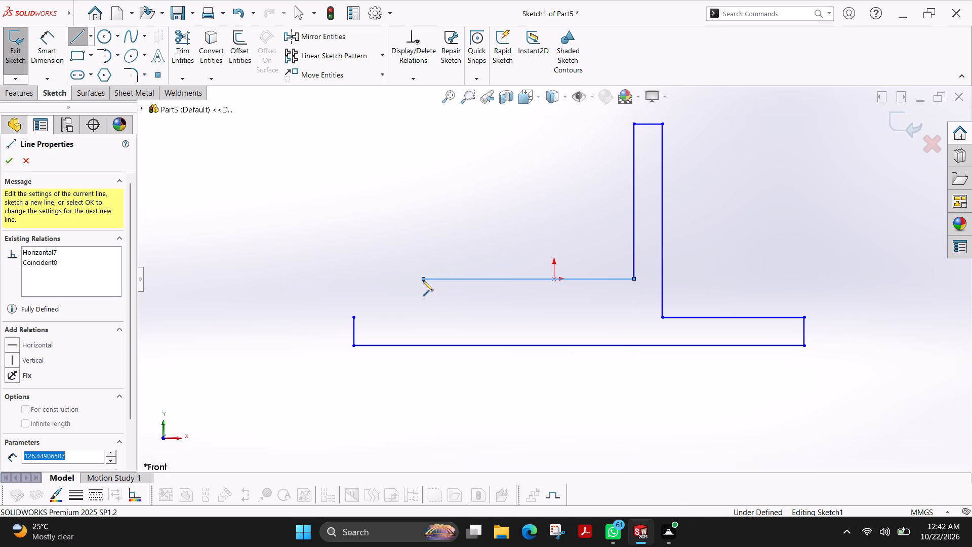
left_click(424, 126)
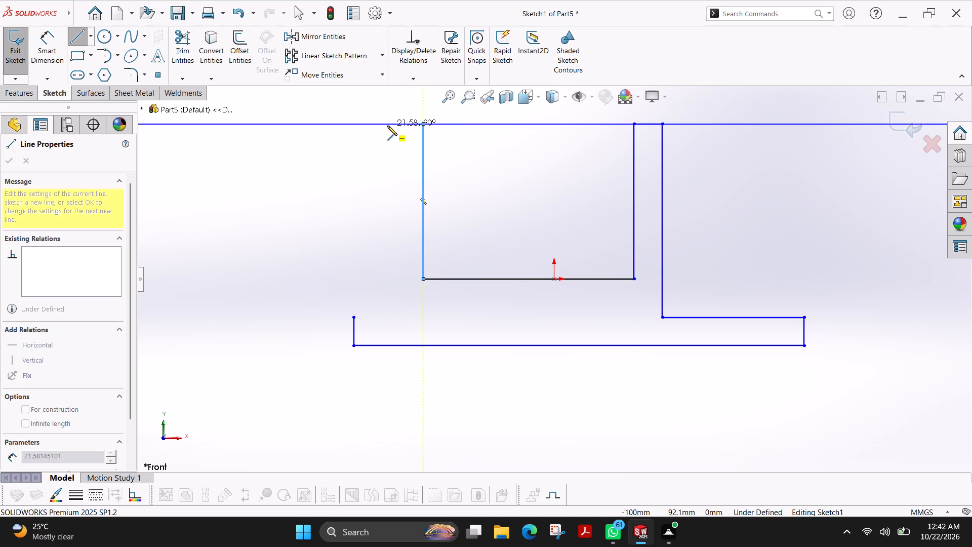
left_click(387, 126)
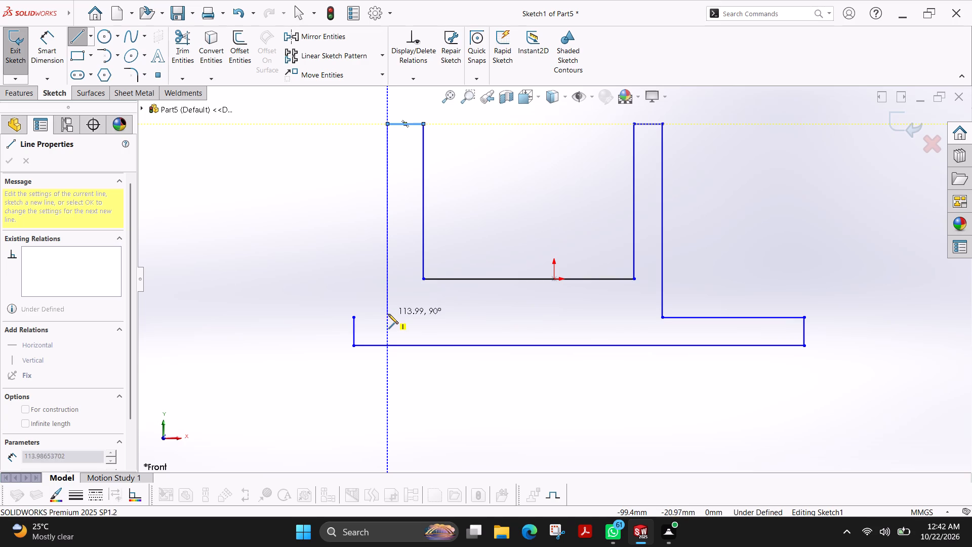
left_click(388, 319)
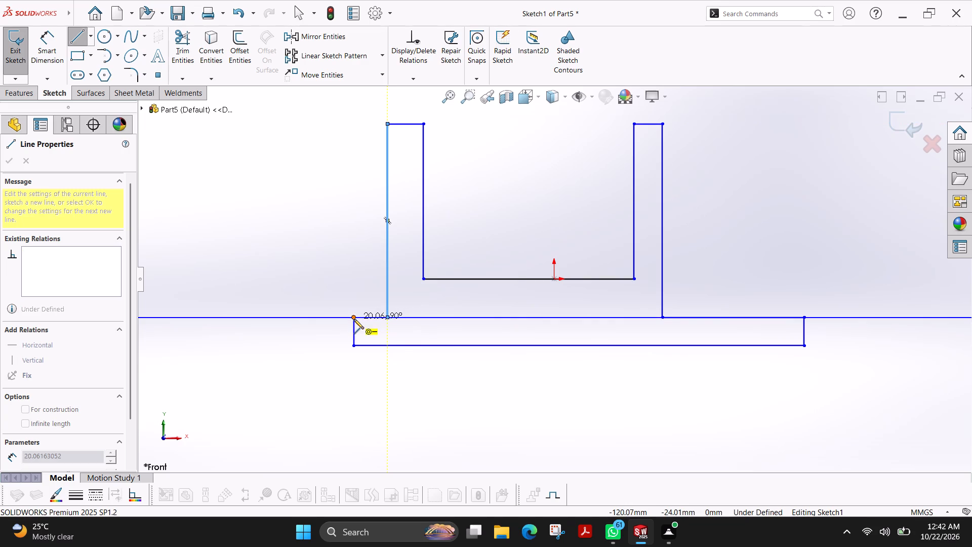
left_click(355, 319)
key("Escape")
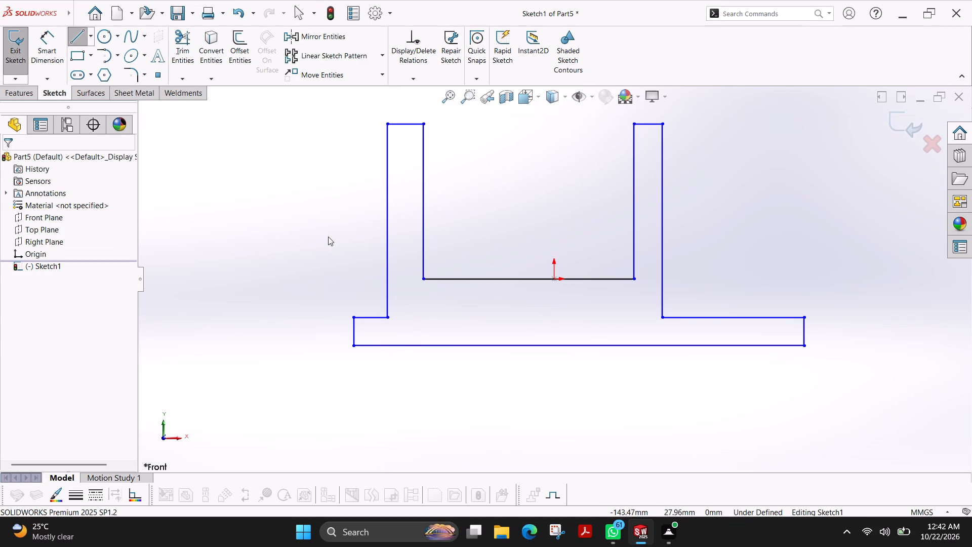
Dimension the overall width of the base between its two short end lines at 190 mm.
left_click(47, 54)
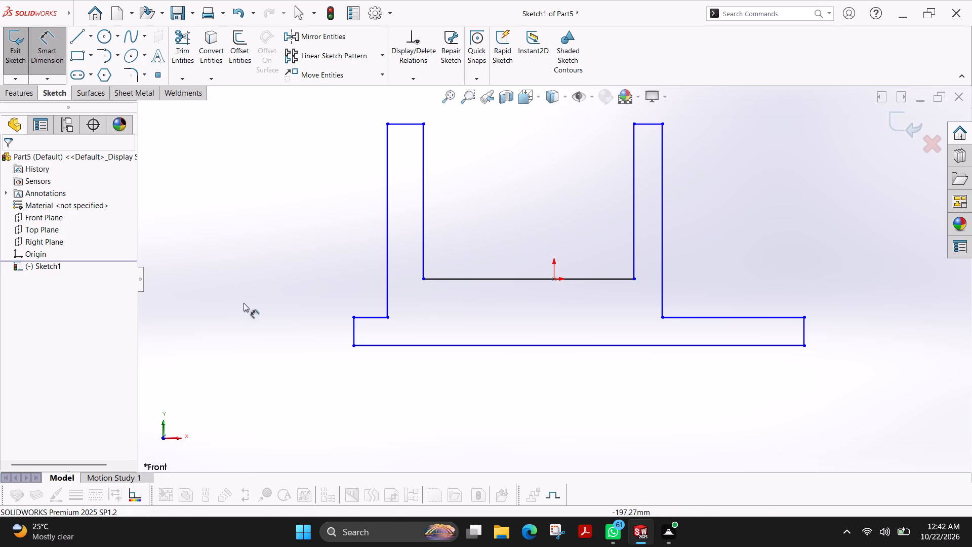
left_click(352, 329)
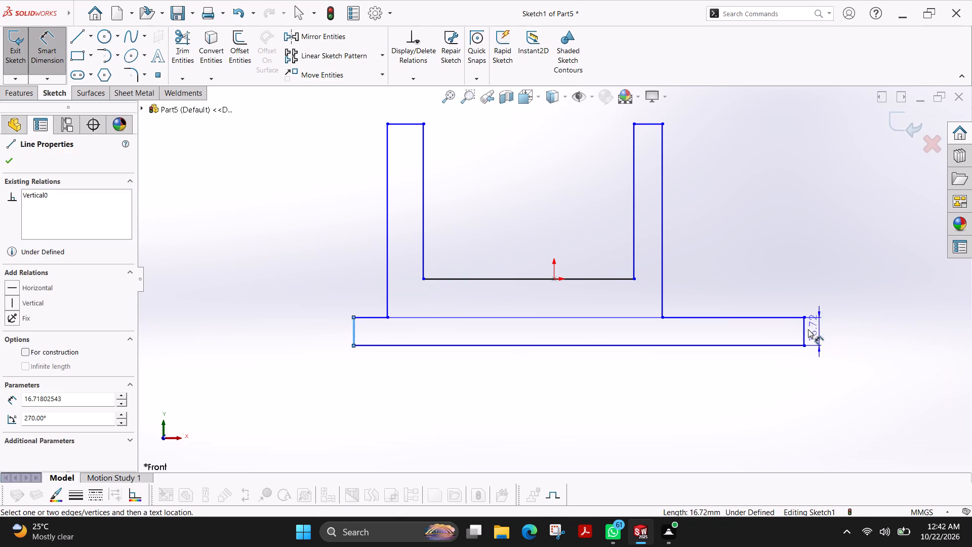
left_click(804, 331)
left_click(582, 398)
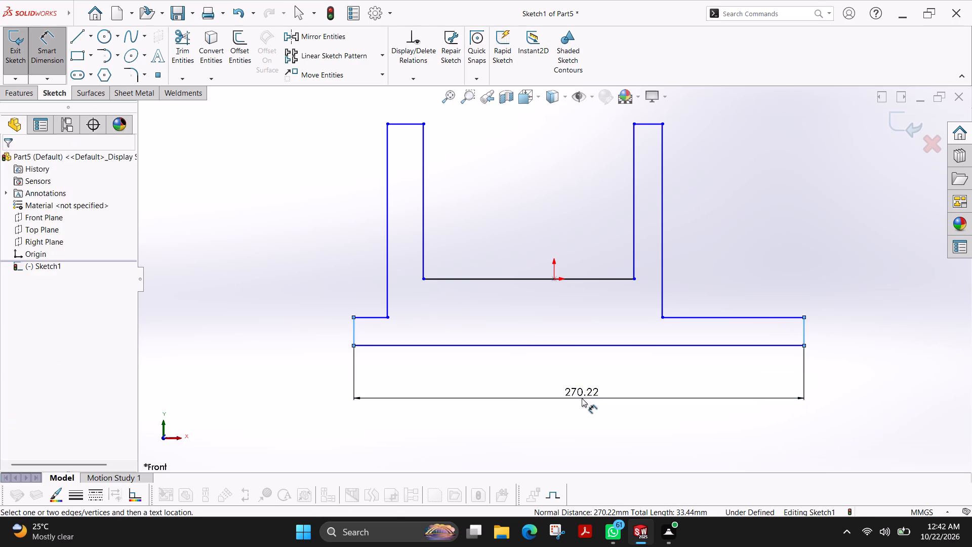
type("190")
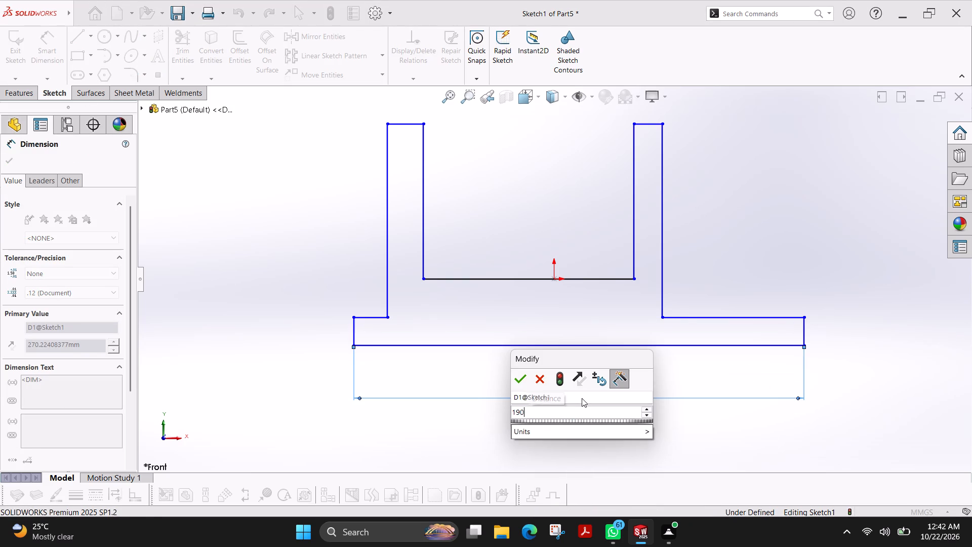
key("Return")
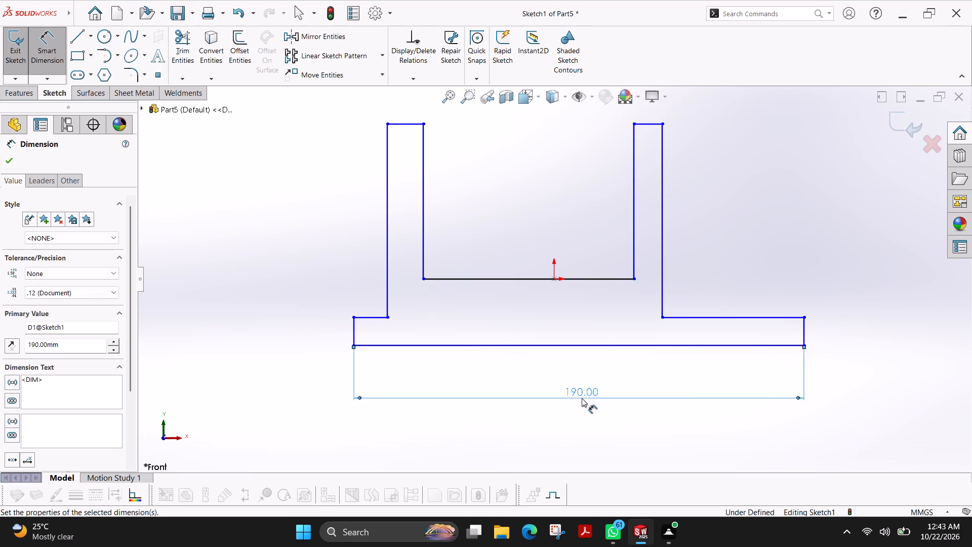
Dimension the slot width between the inner vertical lines of the two uprights at 55 mm.
scroll(492, 197, "up", 1)
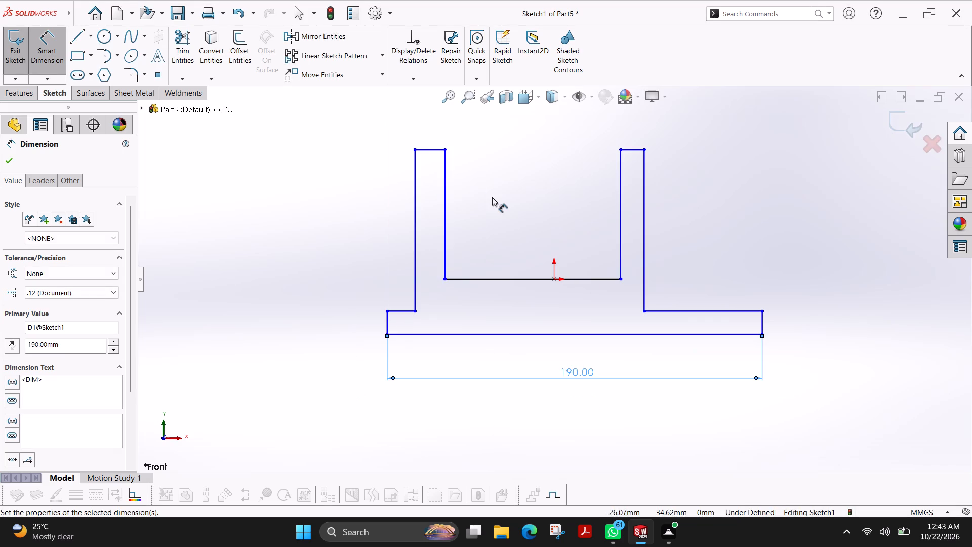
left_click(444, 187)
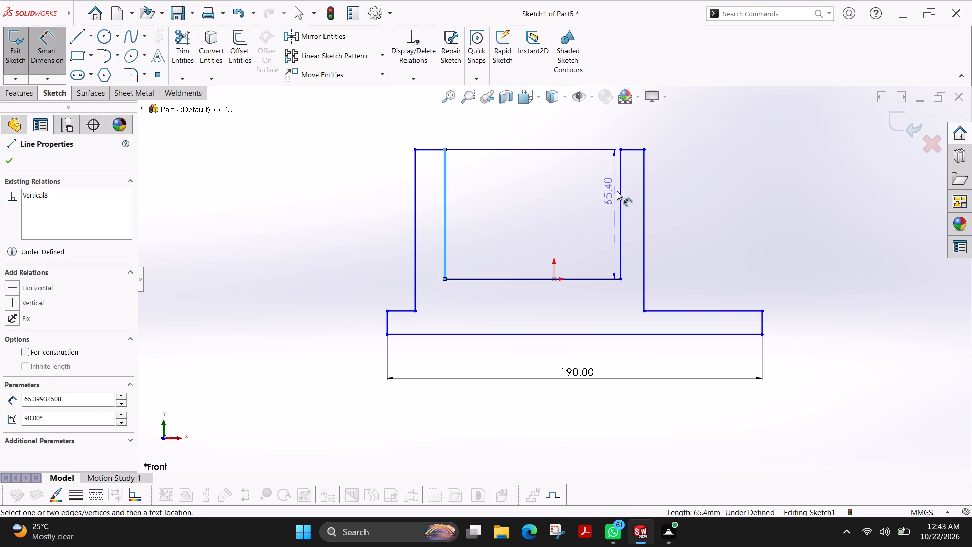
left_click(619, 191)
scroll(568, 145, "up", 1)
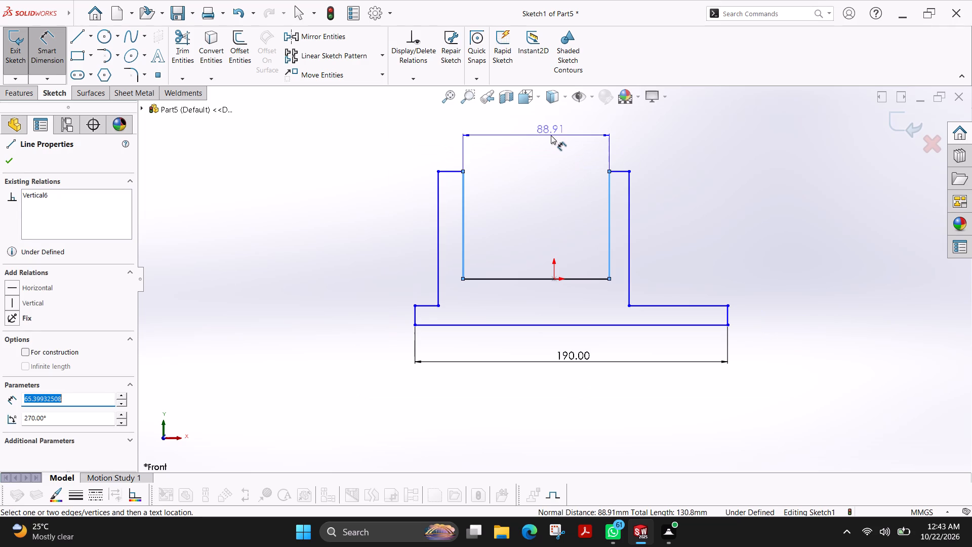
left_click(550, 135)
type("55")
key("Return")
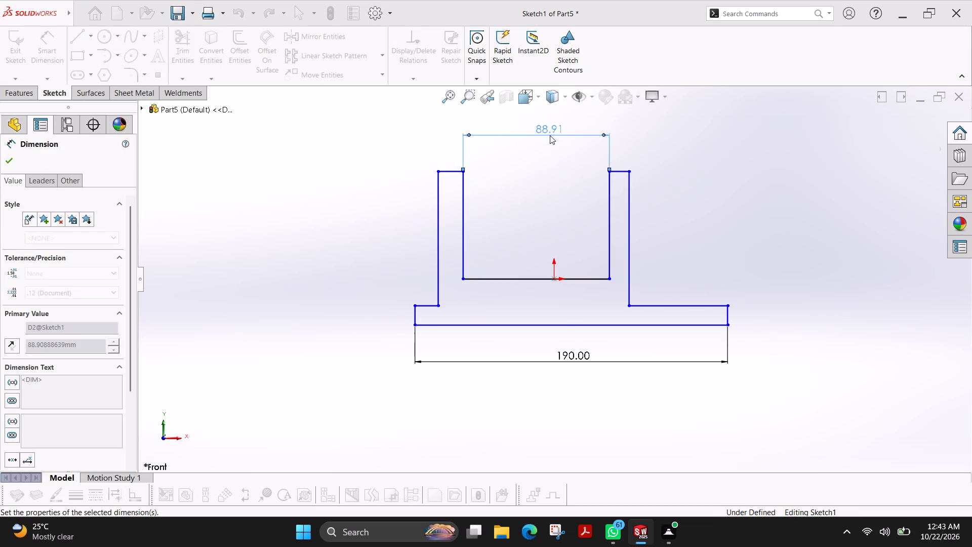
scroll(530, 235, "down", 1)
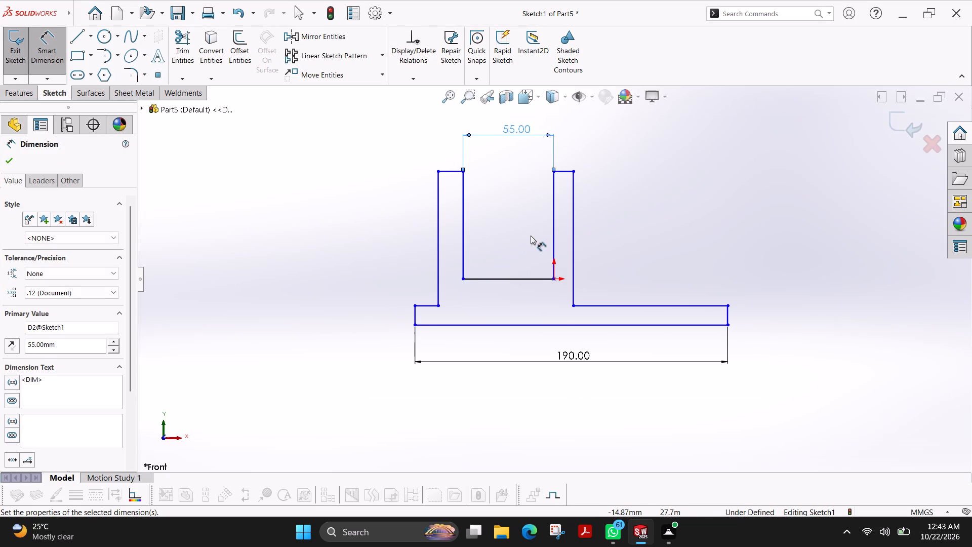
scroll(531, 236, "up", 2)
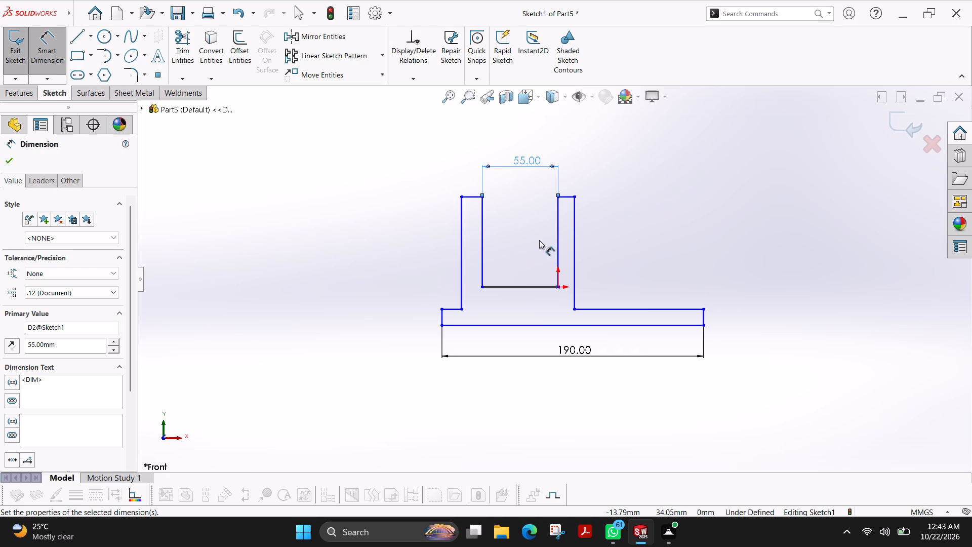
Undo the last slot width change.
key("ctrl+z")
Dimension the horizontal distance from the origin to the left upright's inner vertical line at 27.5 mm.
scroll(572, 269, "down", 2)
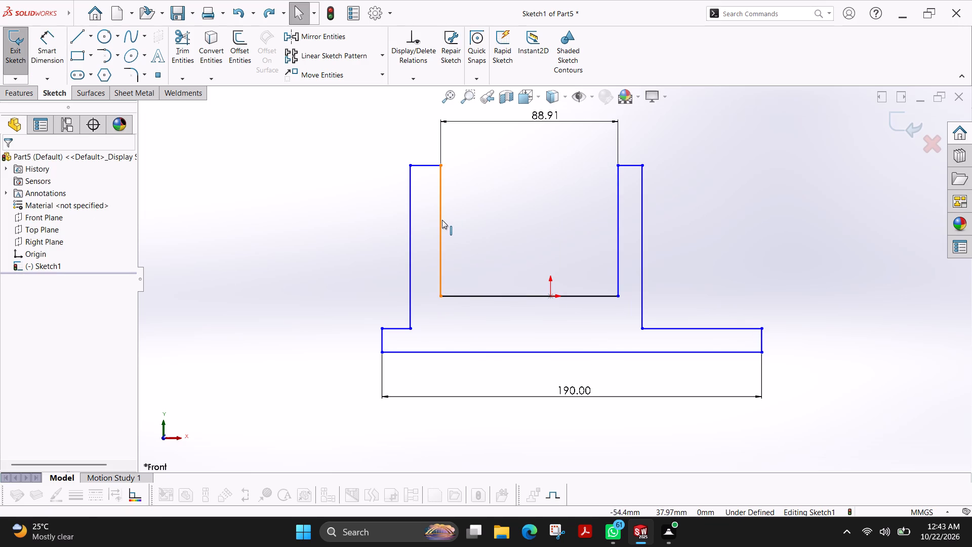
left_click(442, 220)
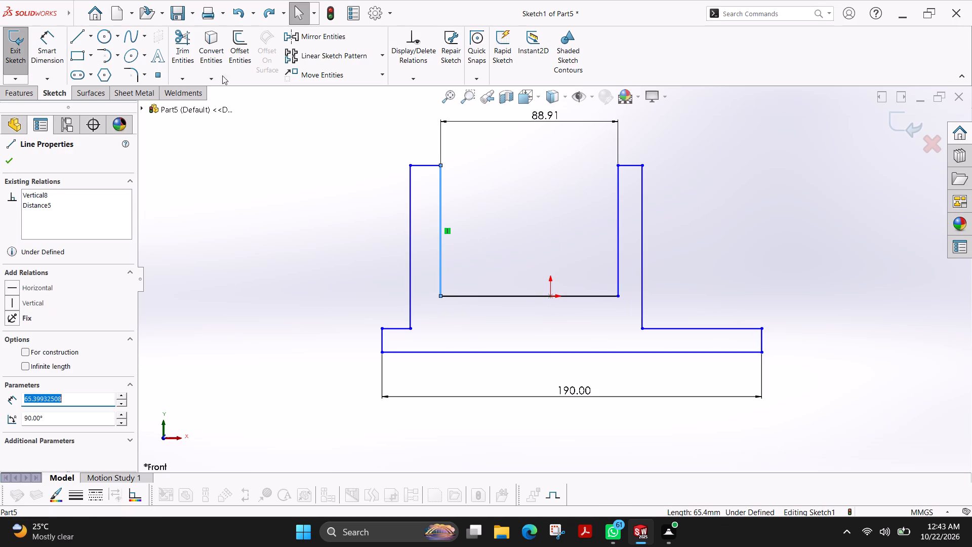
left_click(40, 51)
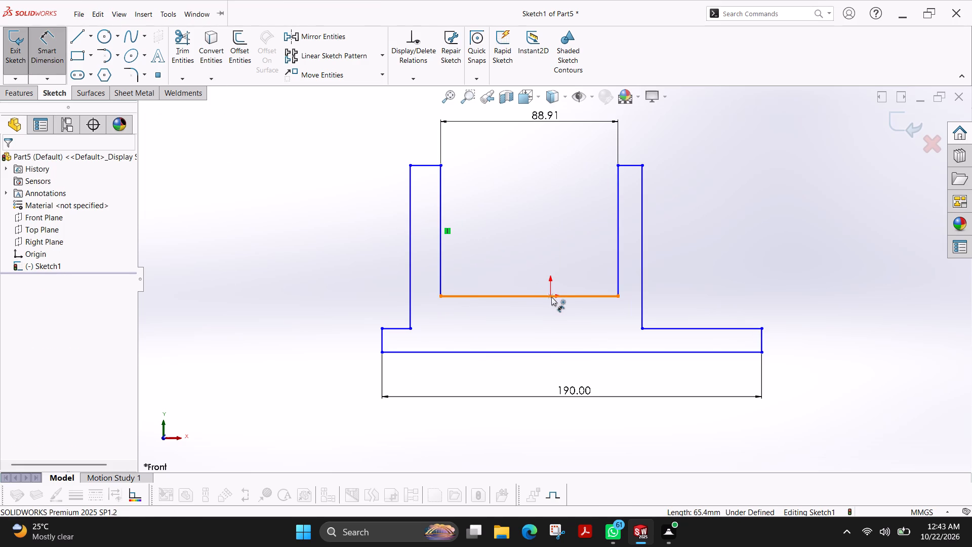
left_click(551, 298)
left_click(441, 235)
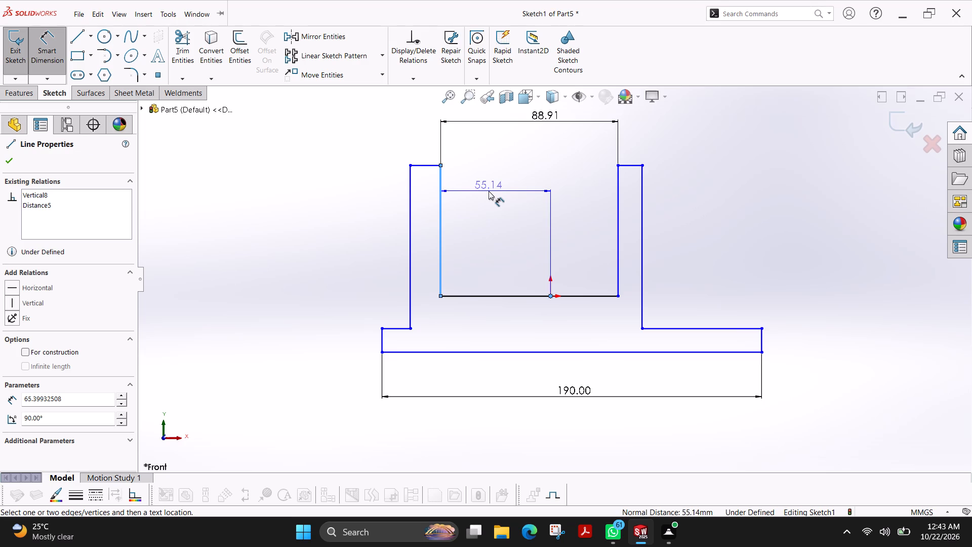
left_click(489, 191)
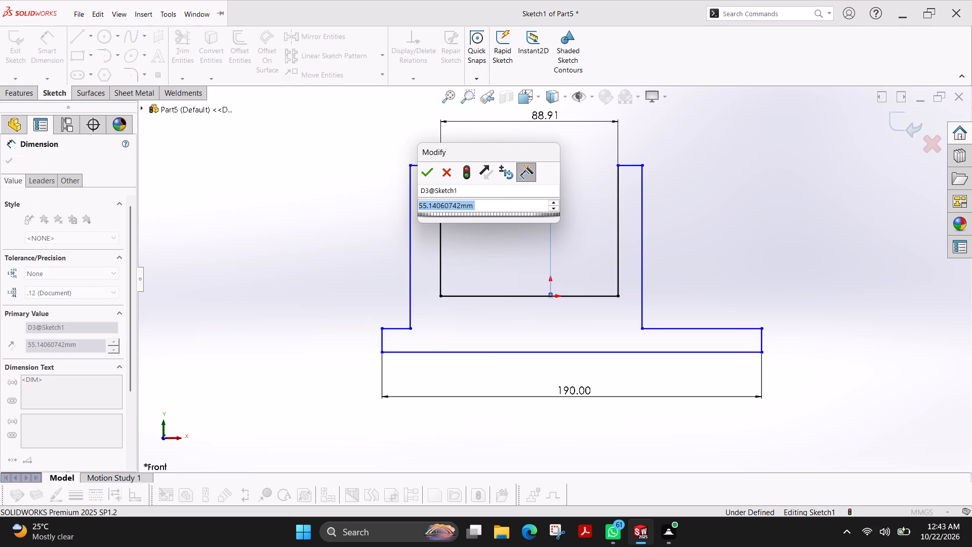
type("27")
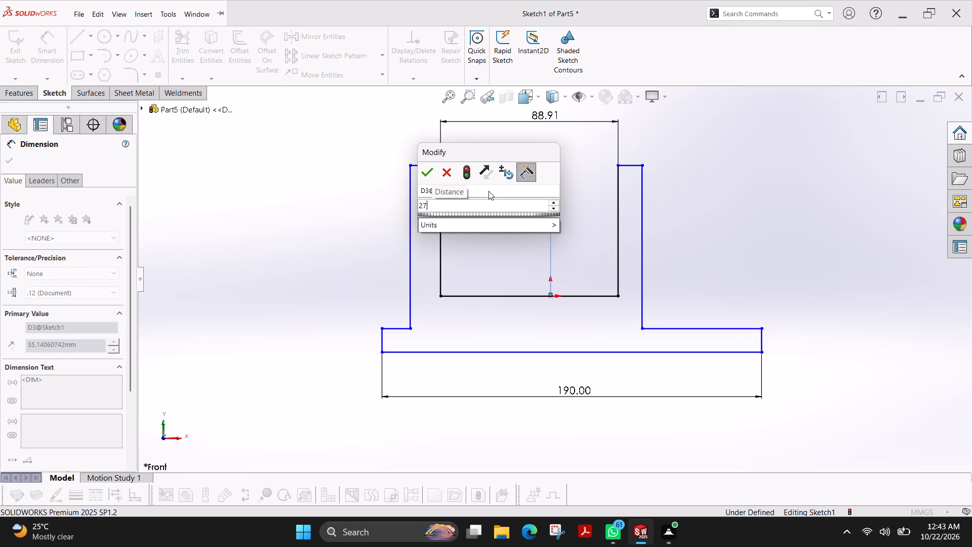
type(".5")
key("Return")
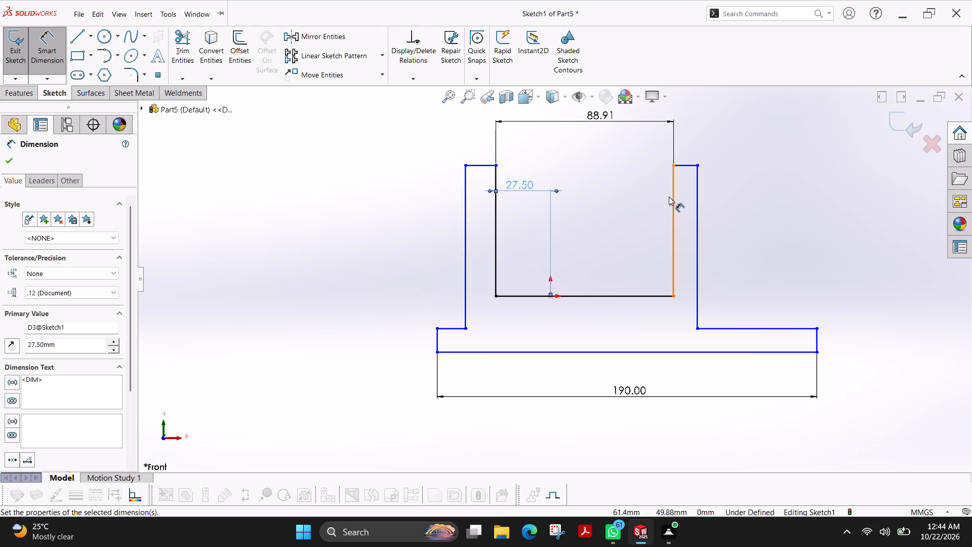
Set the slot width between the two uprights to 55 mm.
double_click(594, 122)
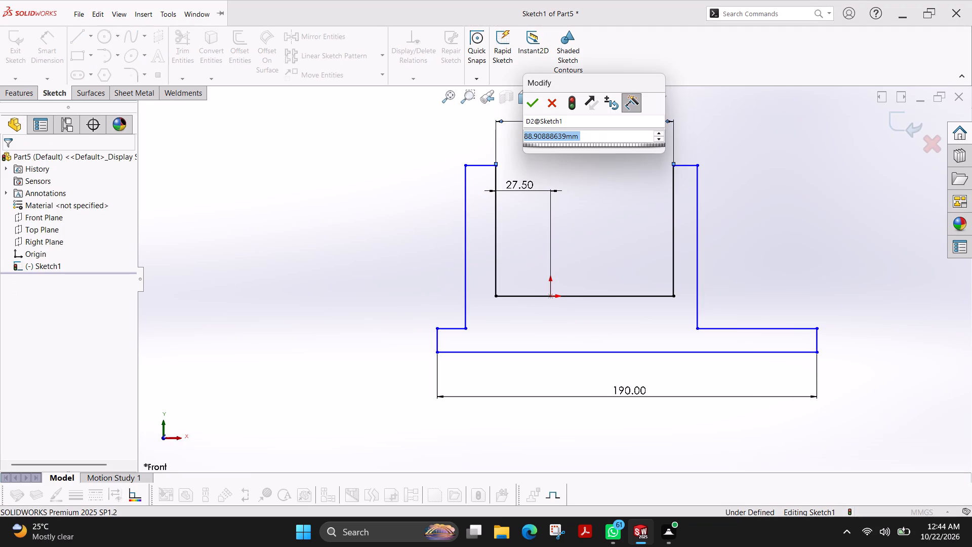
type("55")
key("Return")
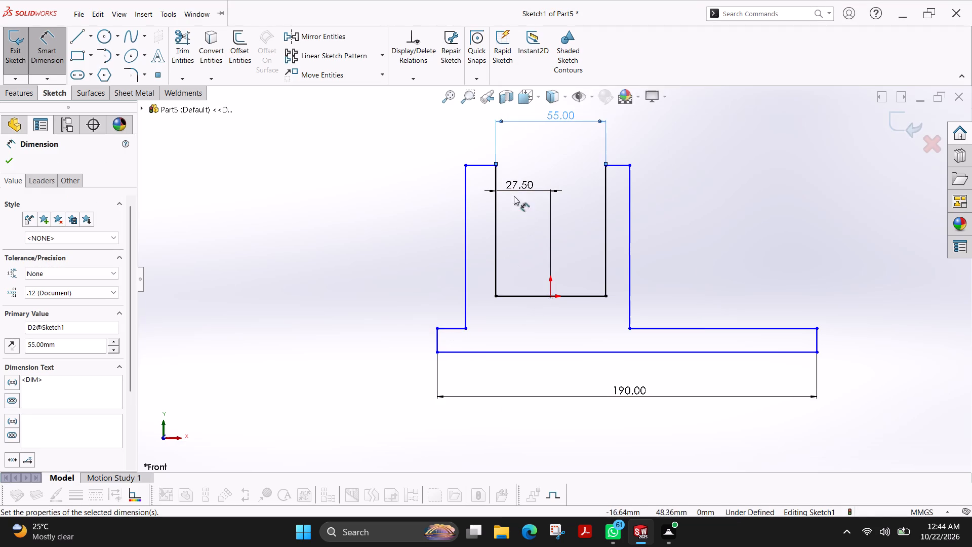
Dimension the short top line of each upright at 18 mm, left upright first.
left_click(477, 167)
left_click(477, 139)
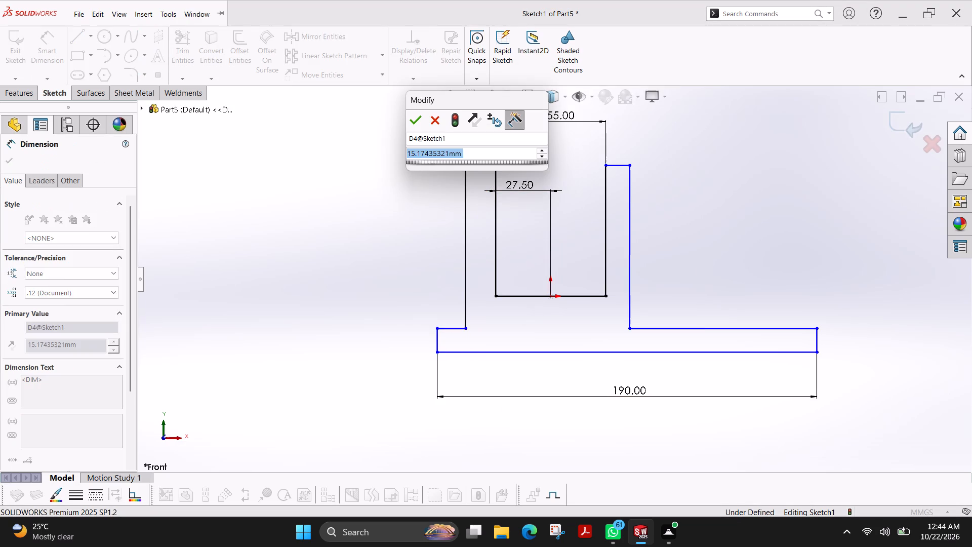
type("18")
key("Return")
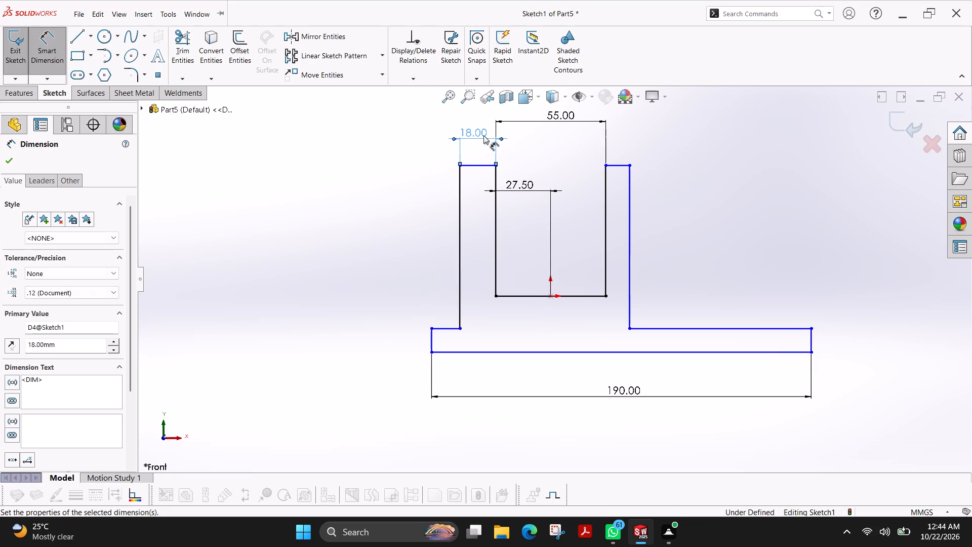
left_click(615, 164)
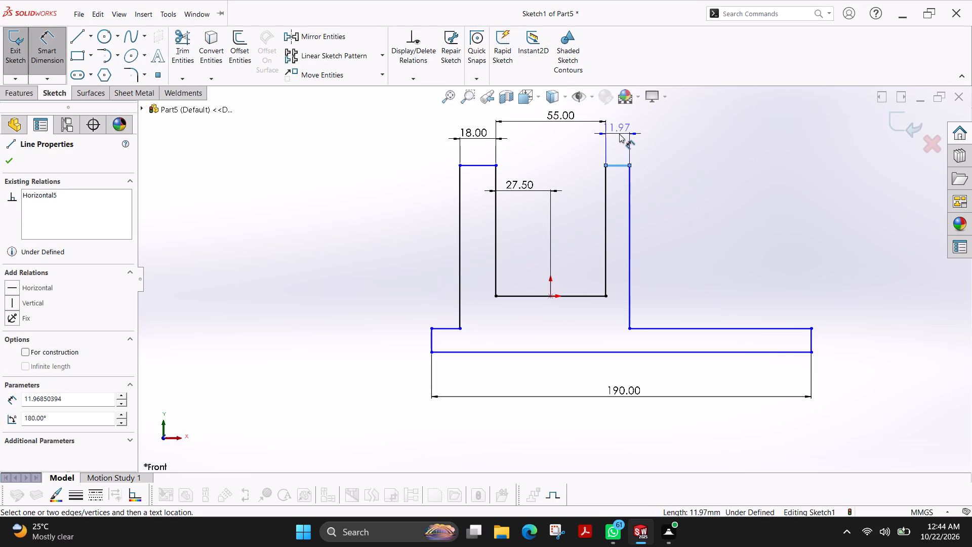
left_click(619, 134)
type("18")
key("Return")
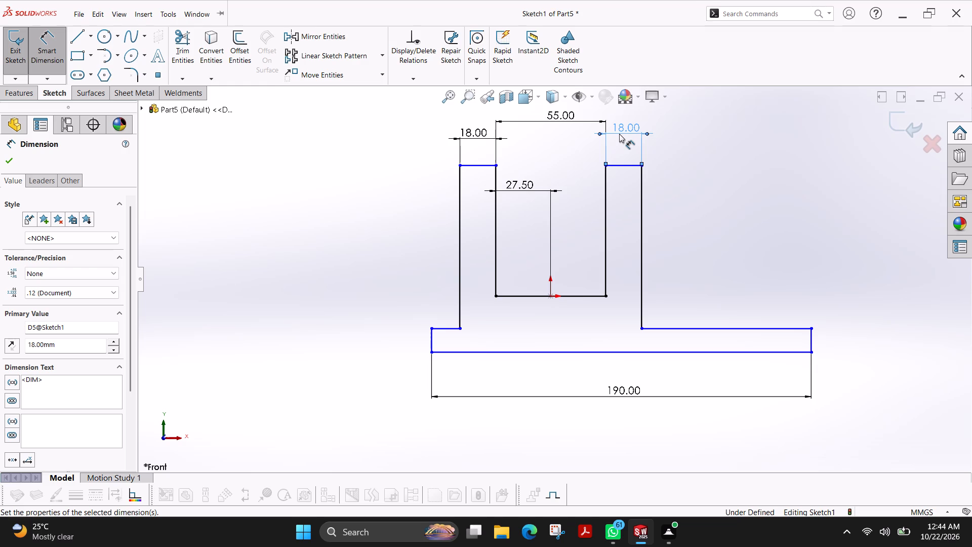
Dimension the height of each upright from the slot floor to its top line at 58 mm.
left_click(480, 165)
left_click(524, 298)
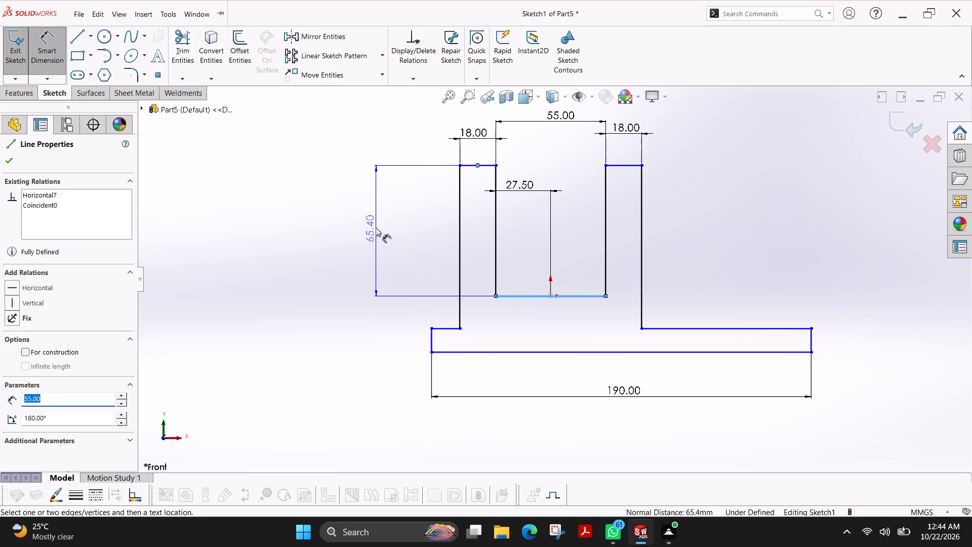
left_click(376, 227)
type("58")
key("Return")
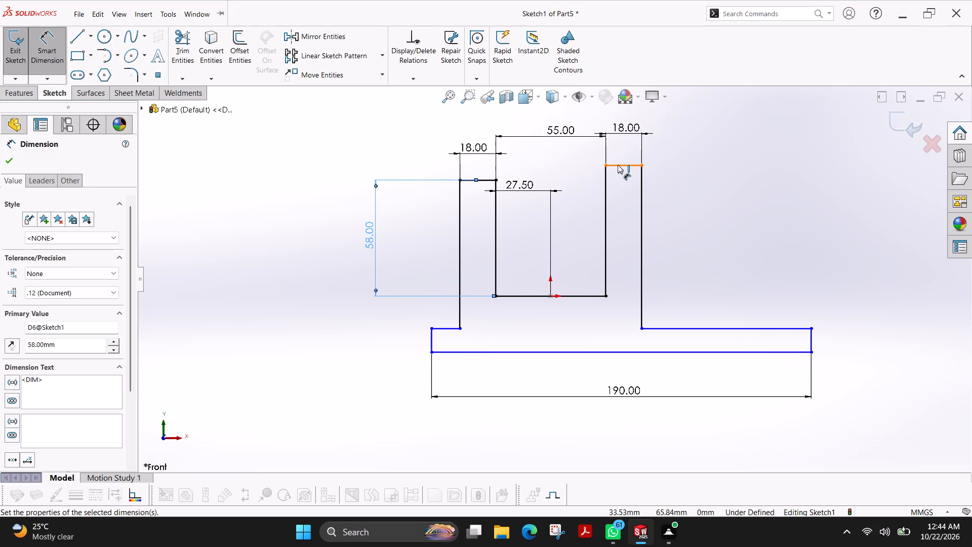
left_click(618, 165)
left_click(580, 295)
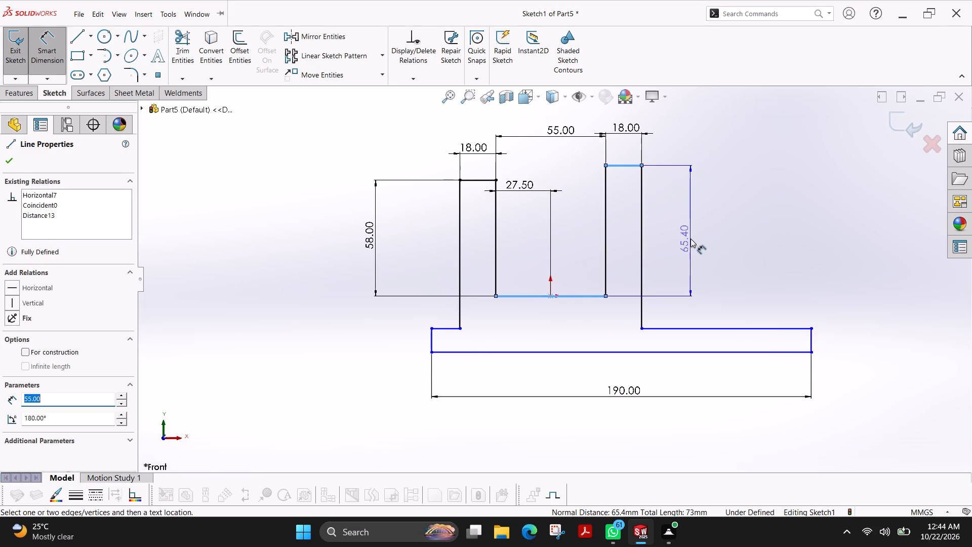
left_click(691, 239)
type("58")
key("Return")
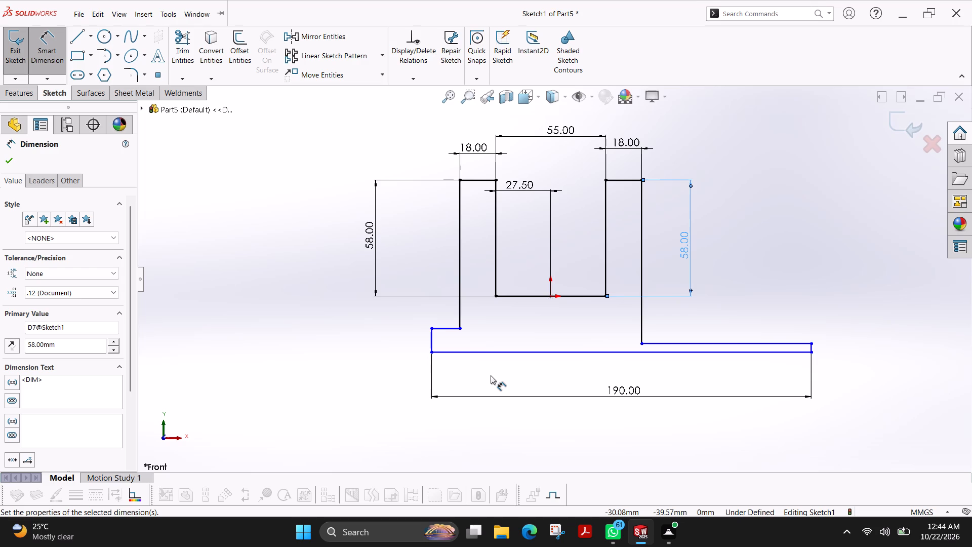
Dimension the vertical distance between the slot floor and the bottom line of the base at 40 mm.
left_click(531, 351)
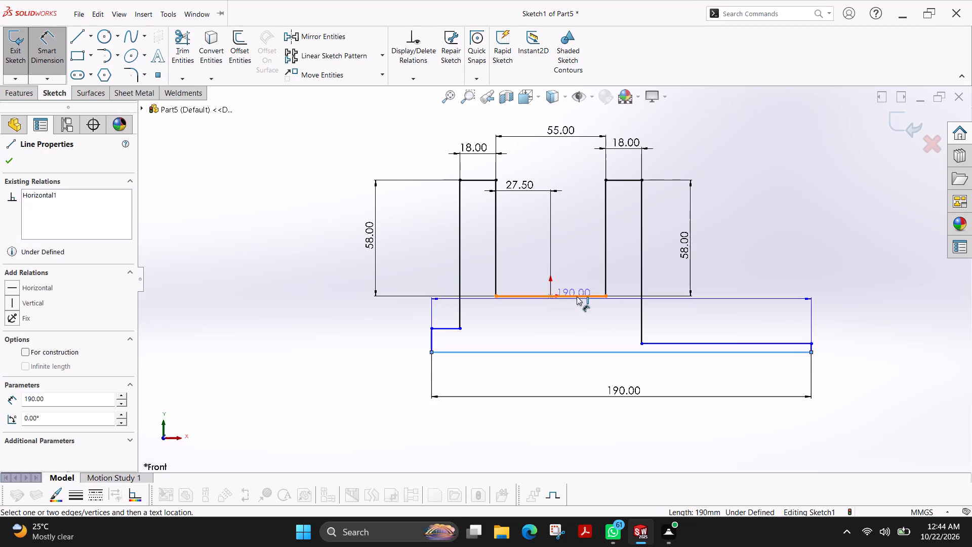
left_click(584, 294)
left_click(348, 330)
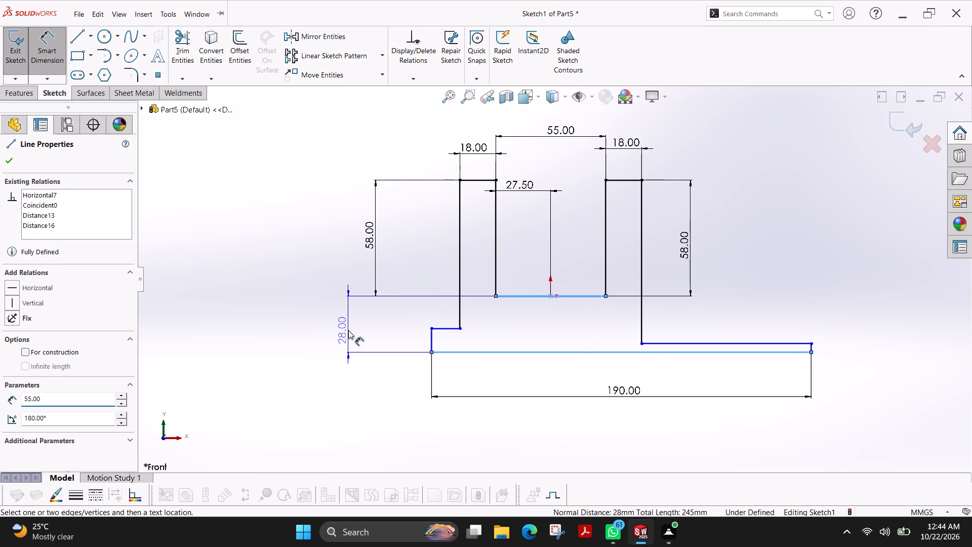
type("40")
key("Return")
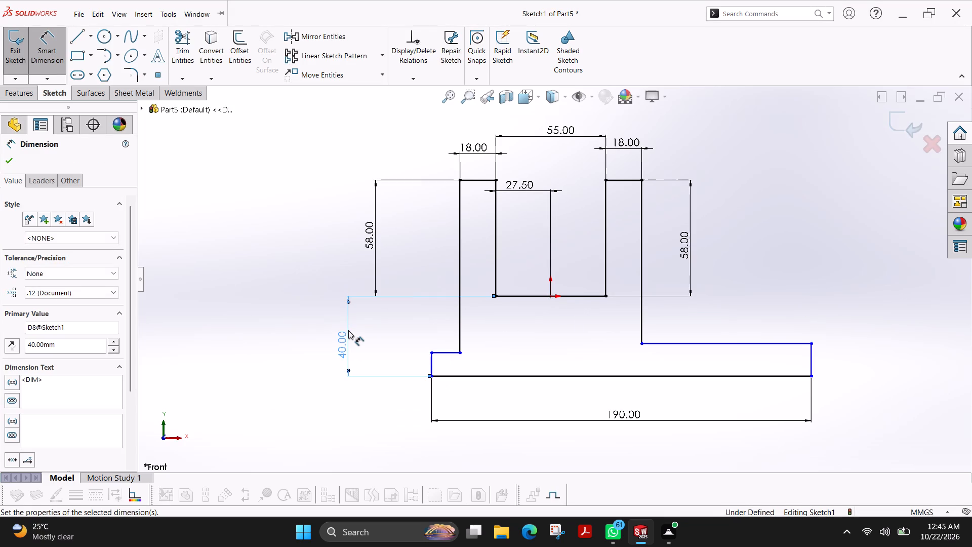
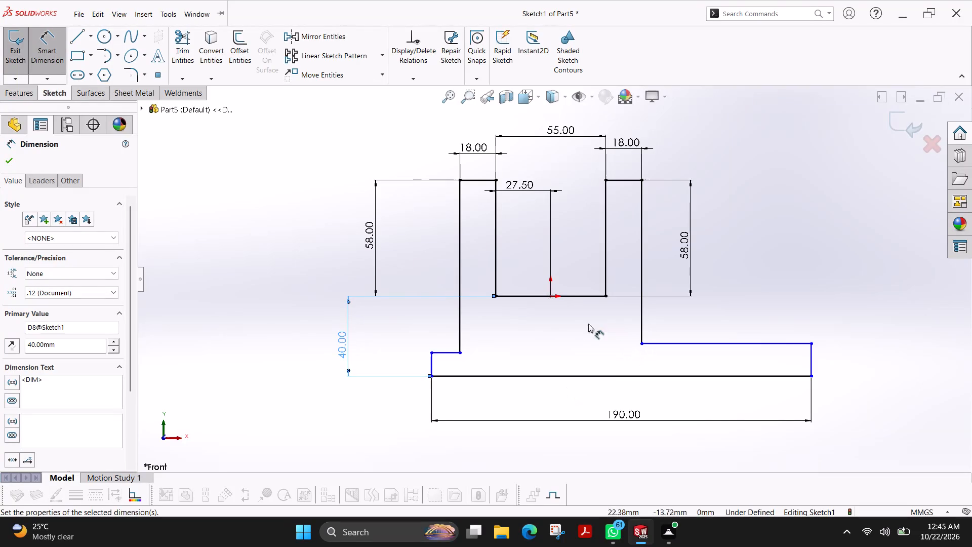
Dimension the top line of the base's left ledge at 85.5 mm.
left_click(443, 351)
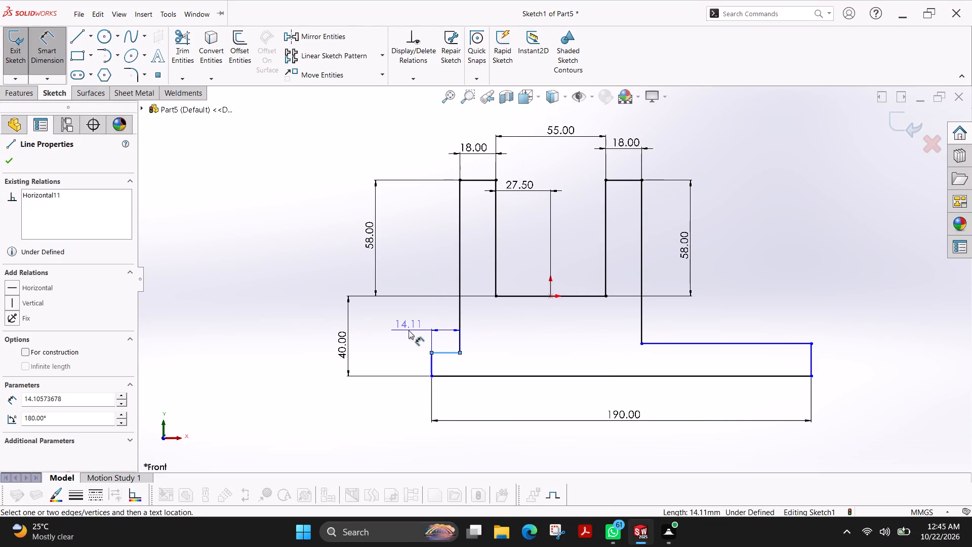
left_click(409, 330)
type("85.5.")
key("BackSpace")
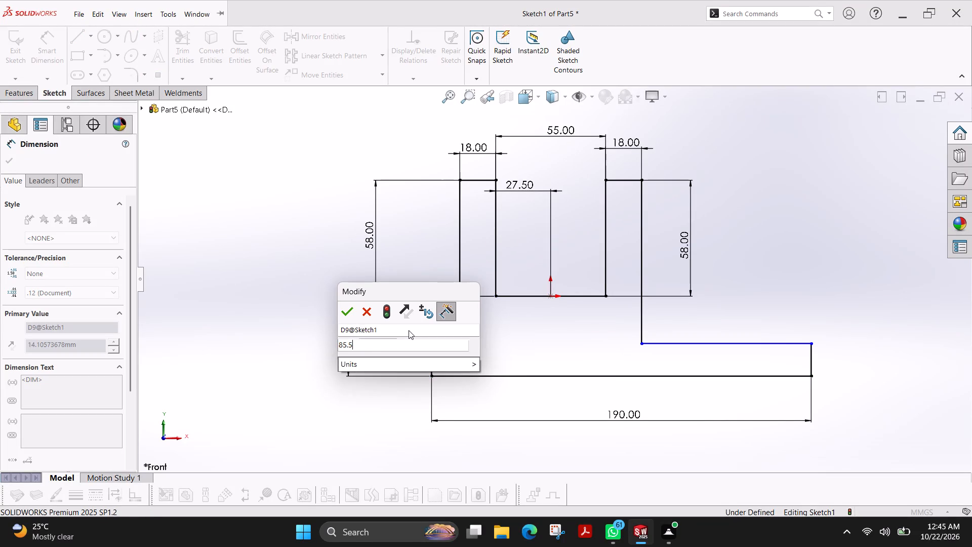
key("Return")
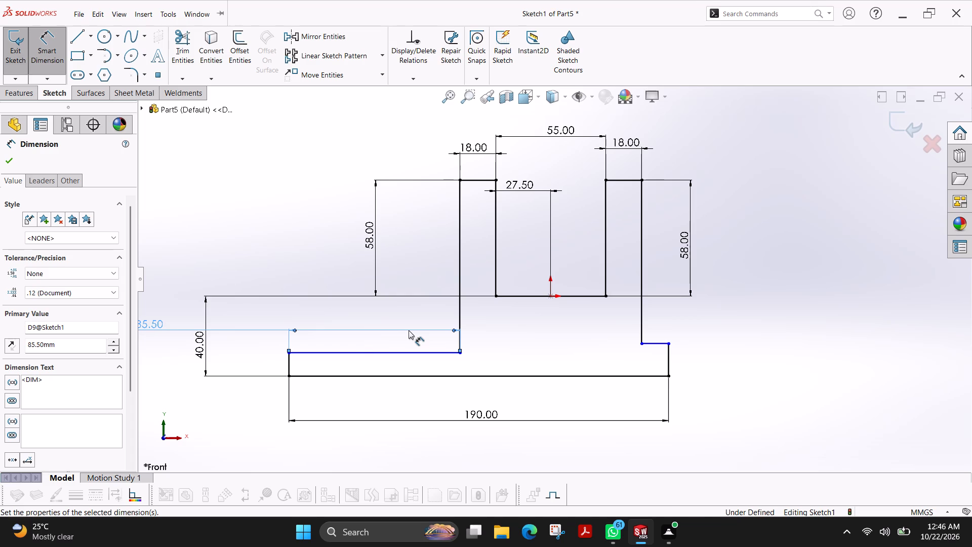
Set the left ledge's length to 49.5 mm and move its dimension text clear of the 40 mm height dimension.
scroll(334, 347, "up", 1)
double_click(225, 315)
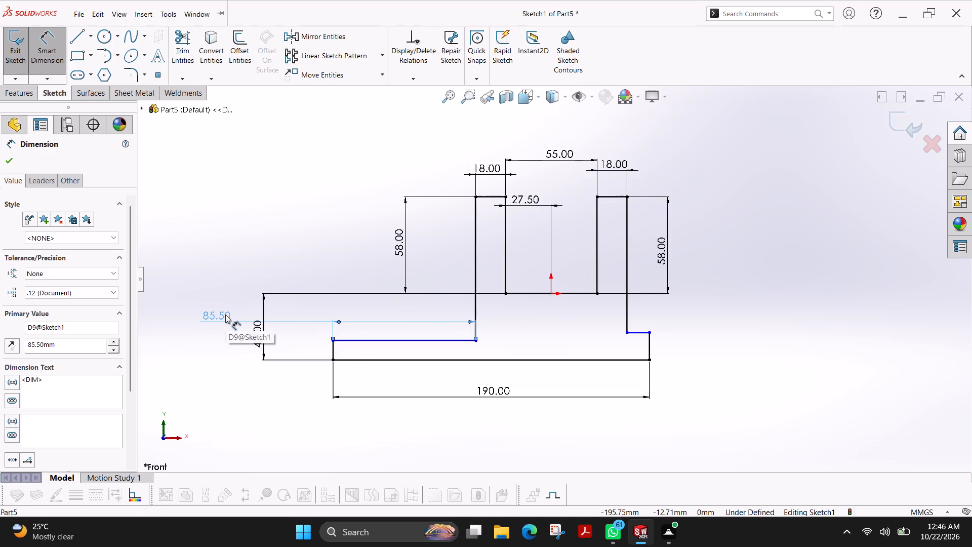
type("49.5")
key("Return")
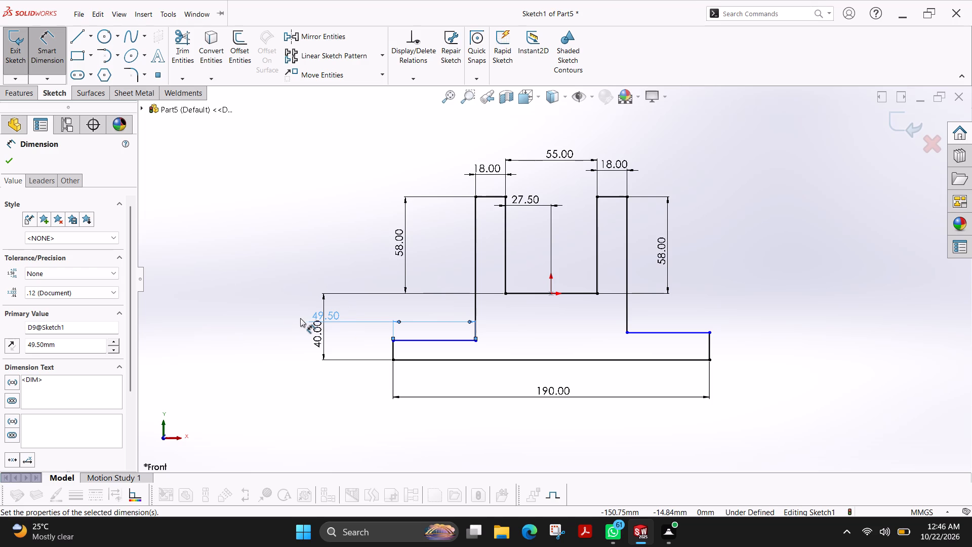
left_click(663, 331)
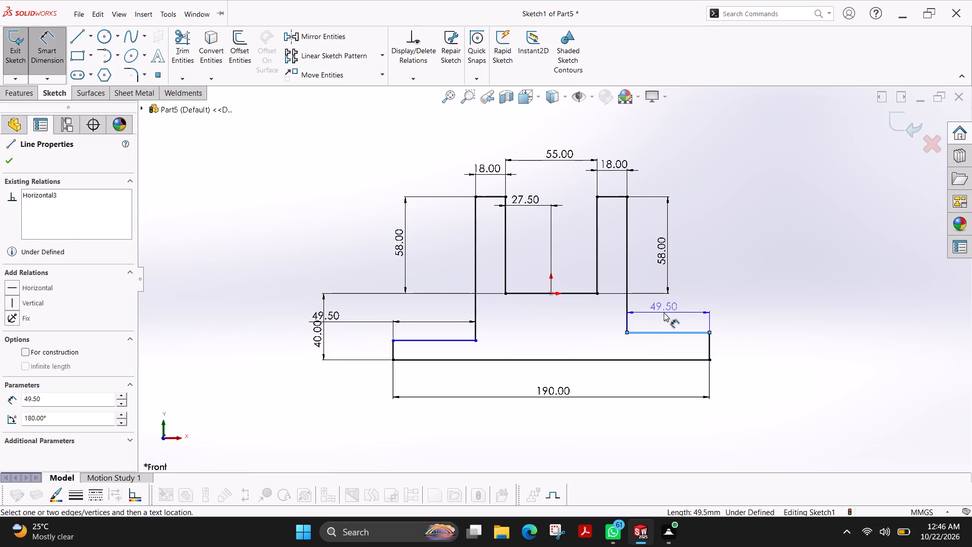
key("Escape")
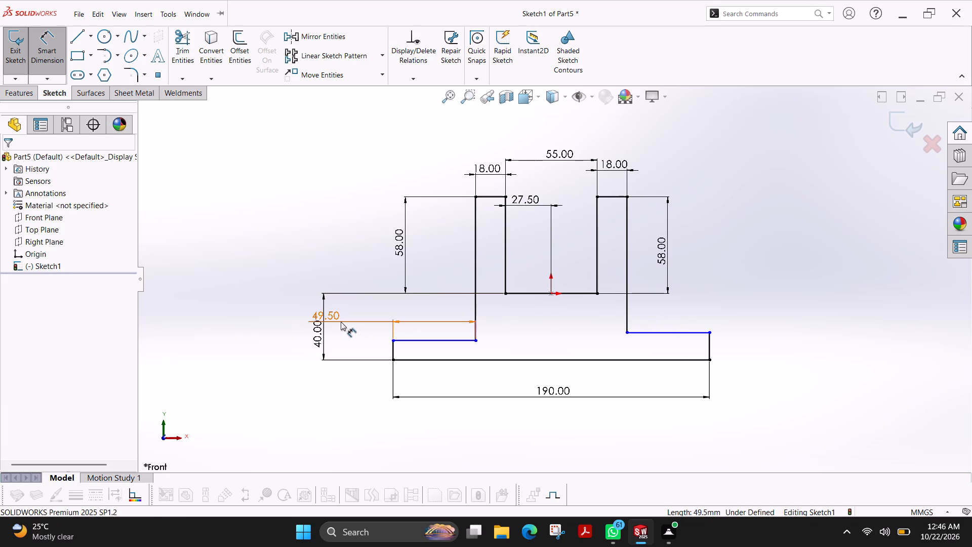
left_click_drag(329, 320, 353, 316)
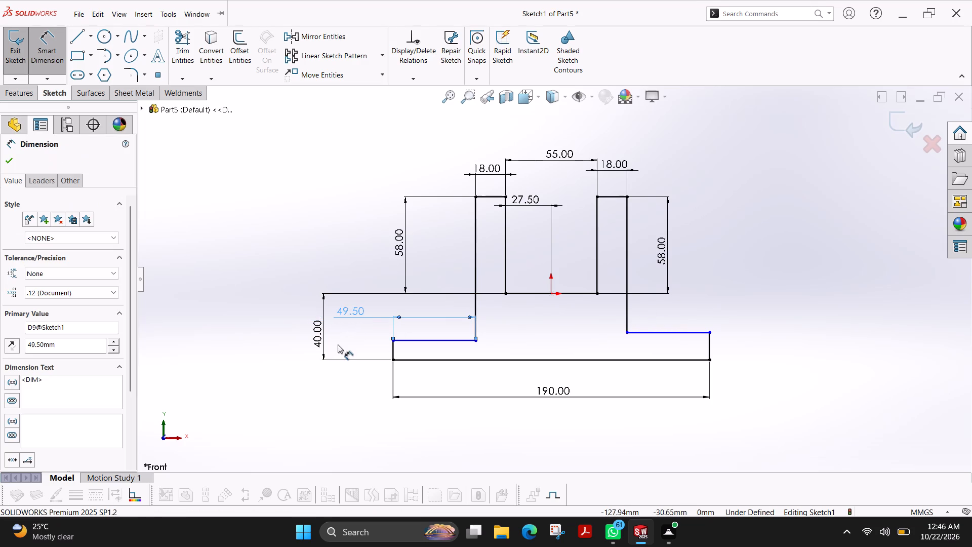
left_click(6, 162)
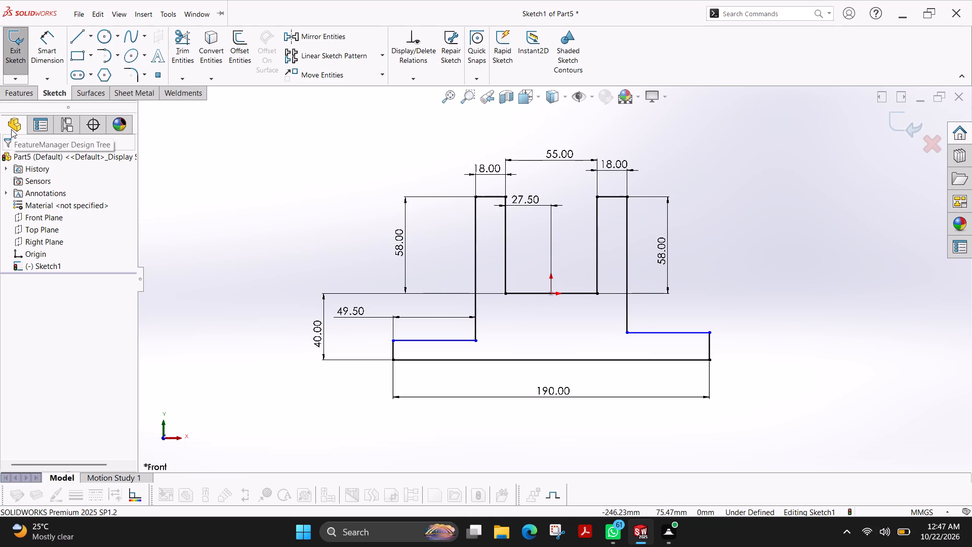
Extrude the profile 50 mm as a boss, using the Mid Plane end condition.
left_click(21, 96)
left_click(13, 56)
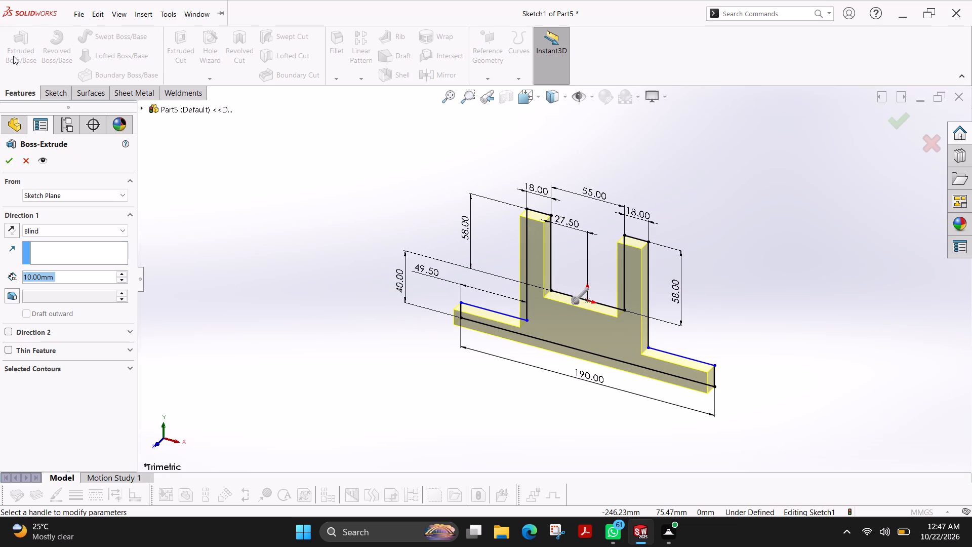
left_click(107, 233)
left_click(39, 281)
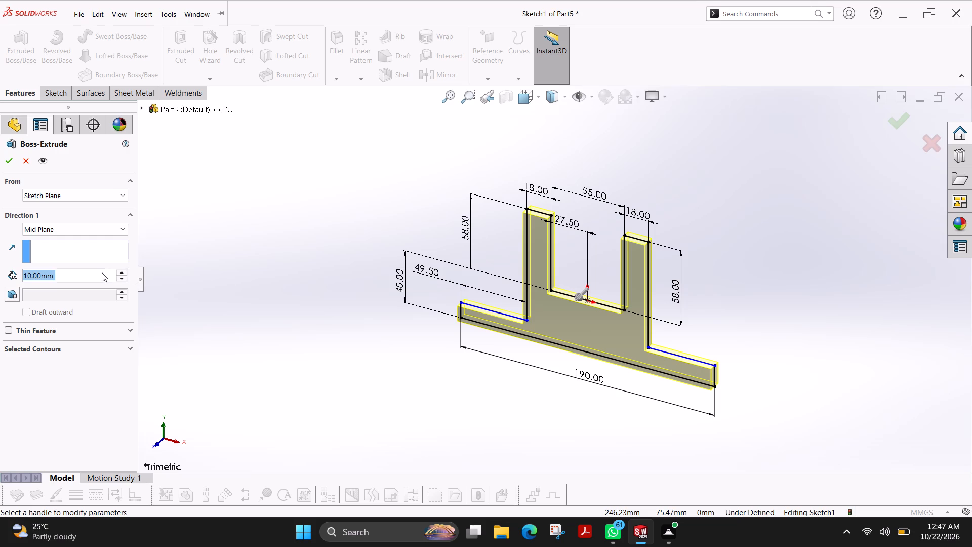
type("50")
key("Return")
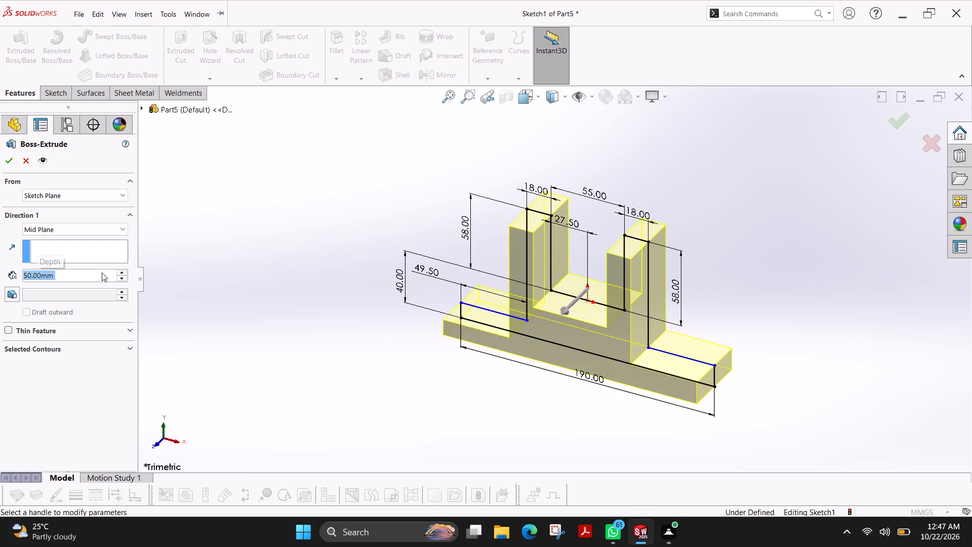
left_click(6, 163)
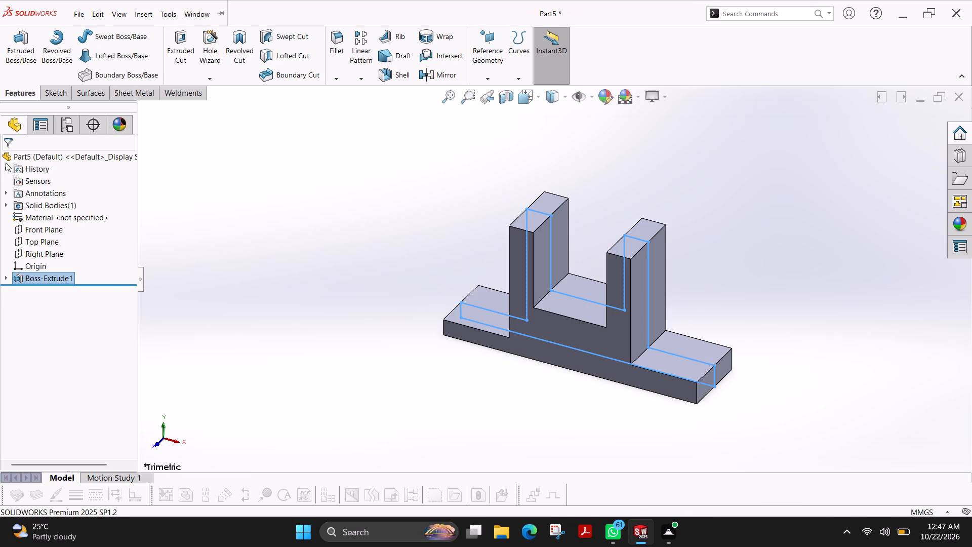
key("Escape")
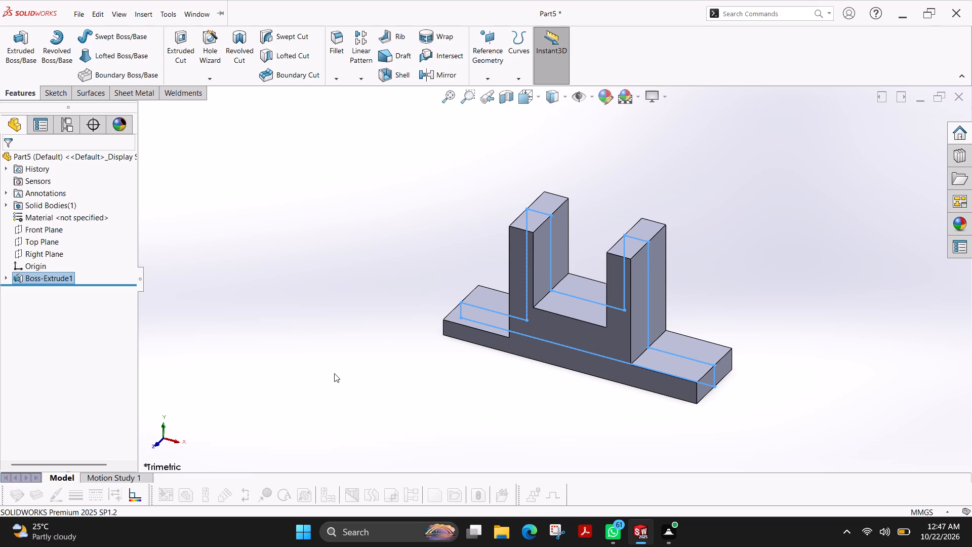
On the right upright's outer side face, sketch two concentric circles centred directly above the origin, with radii about 8 mm and 24 mm.
left_click(649, 303)
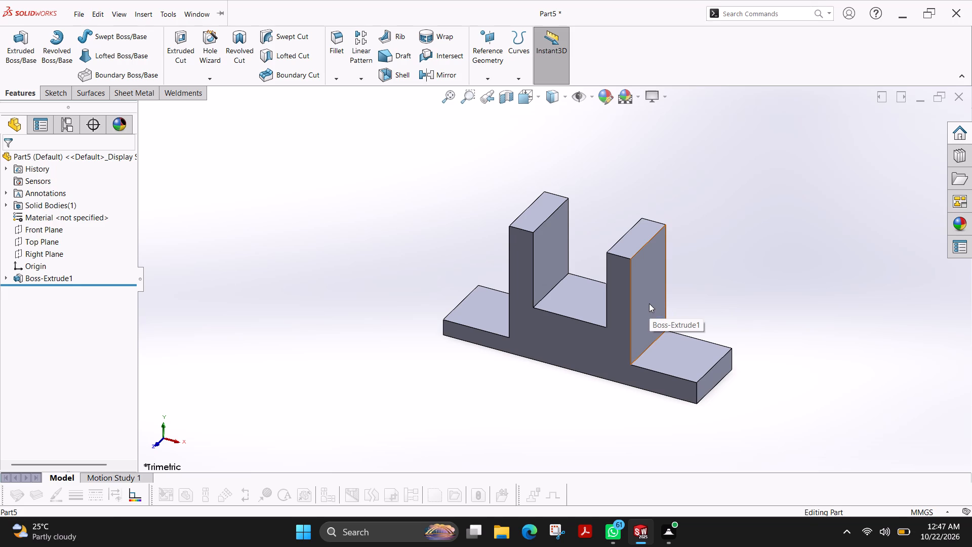
left_click(61, 90)
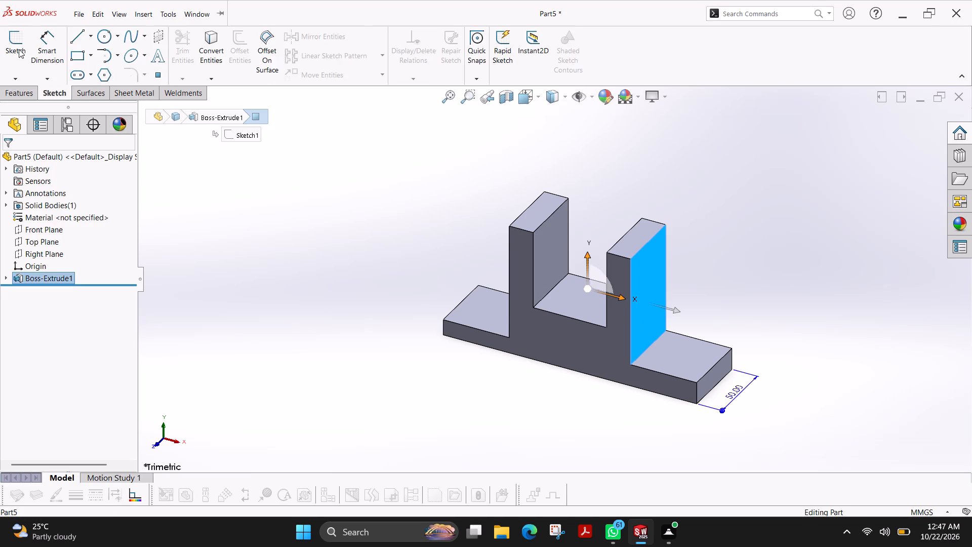
left_click(17, 48)
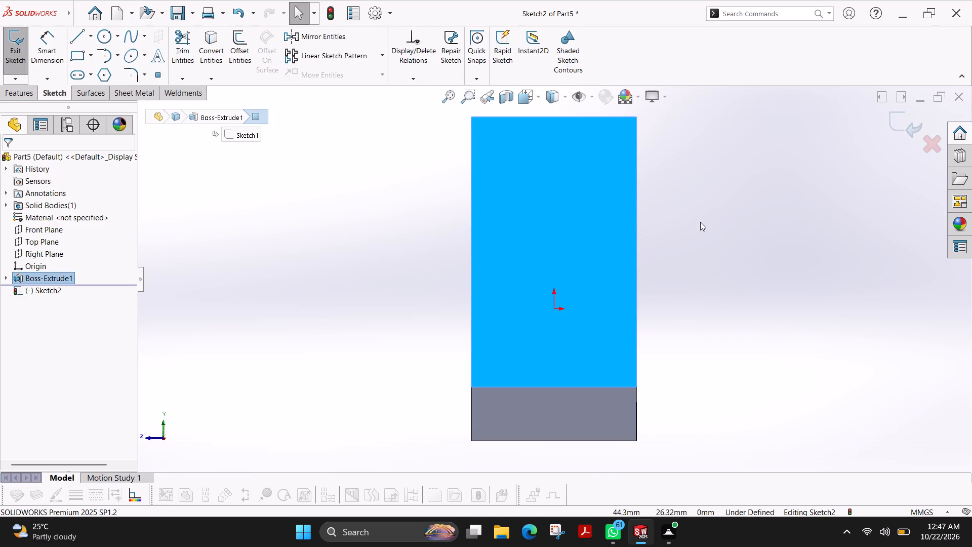
key("Escape")
scroll(677, 224, "up", 2)
scroll(673, 224, "down", 1)
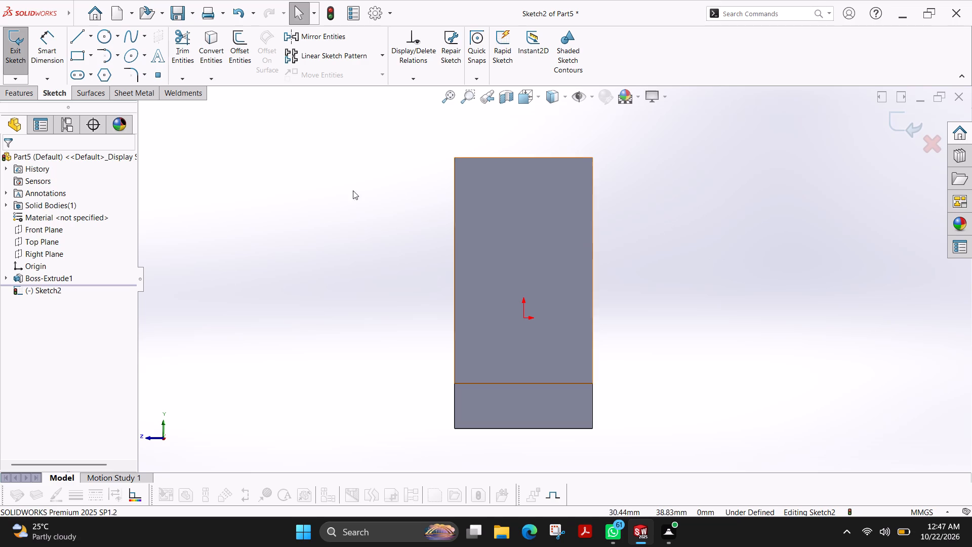
left_click(98, 31)
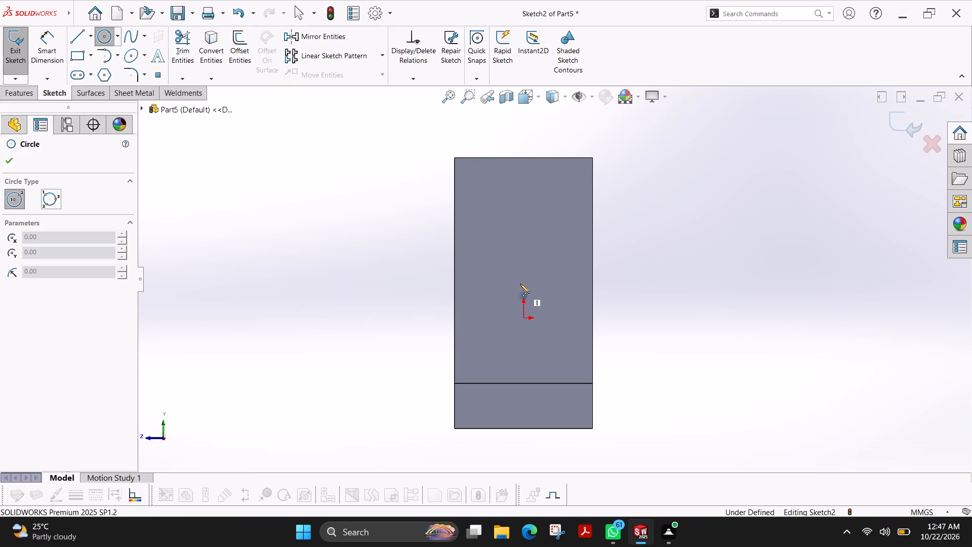
left_click(523, 267)
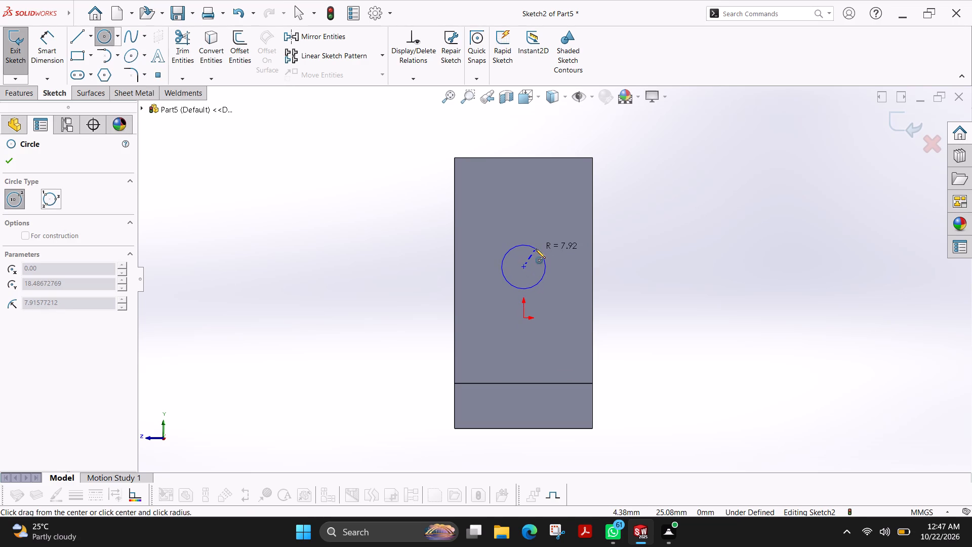
left_click(535, 249)
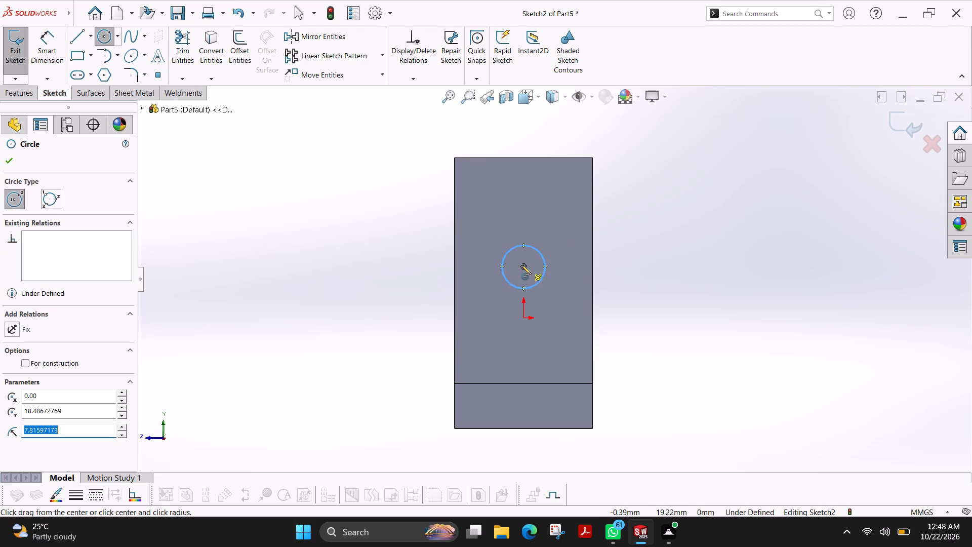
left_click(523, 267)
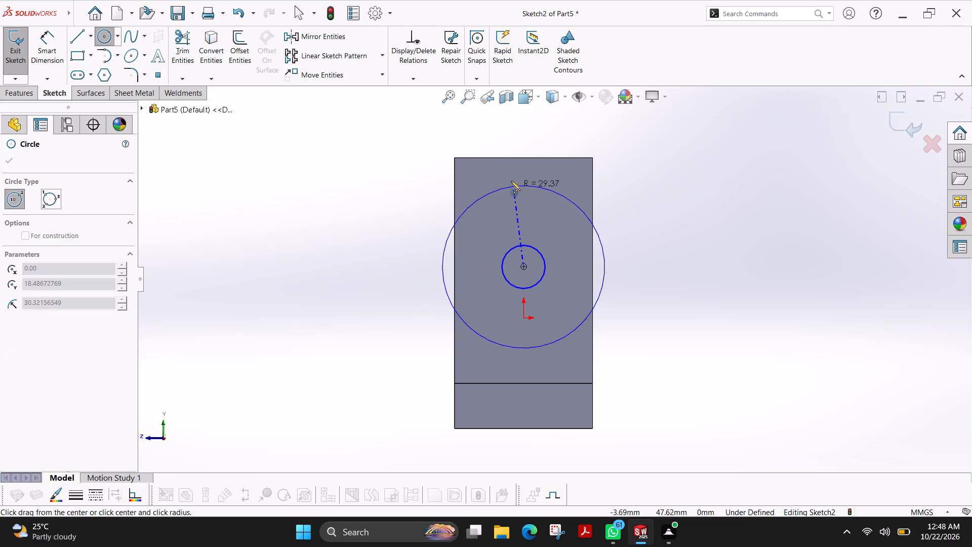
left_click(516, 201)
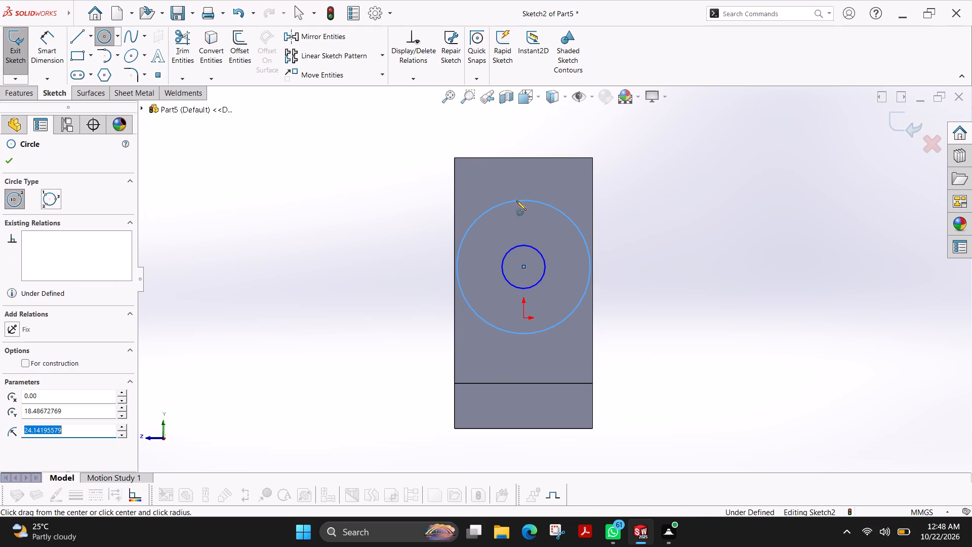
Dimension the inner circle's diameter at 16 mm and the outer circle's diameter at 80 mm.
left_click(48, 48)
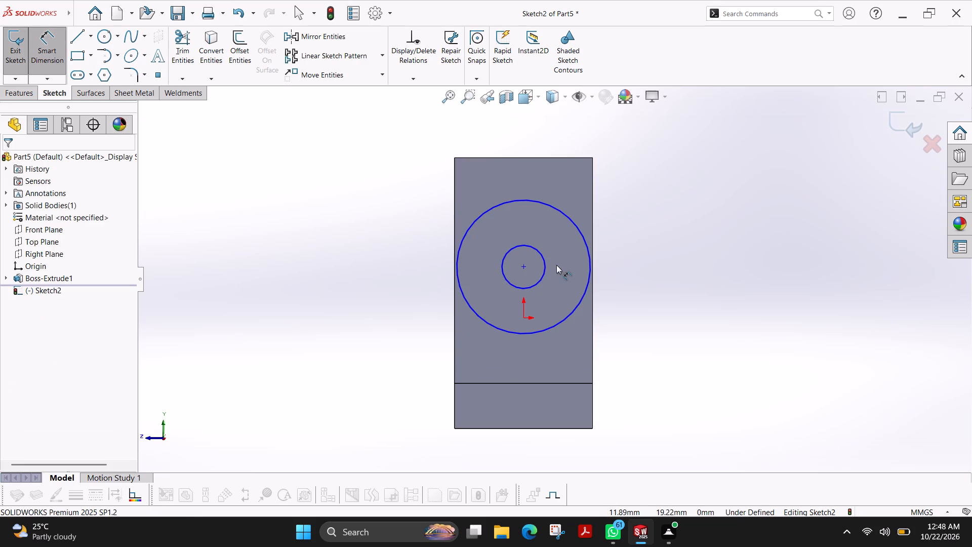
left_click(542, 269)
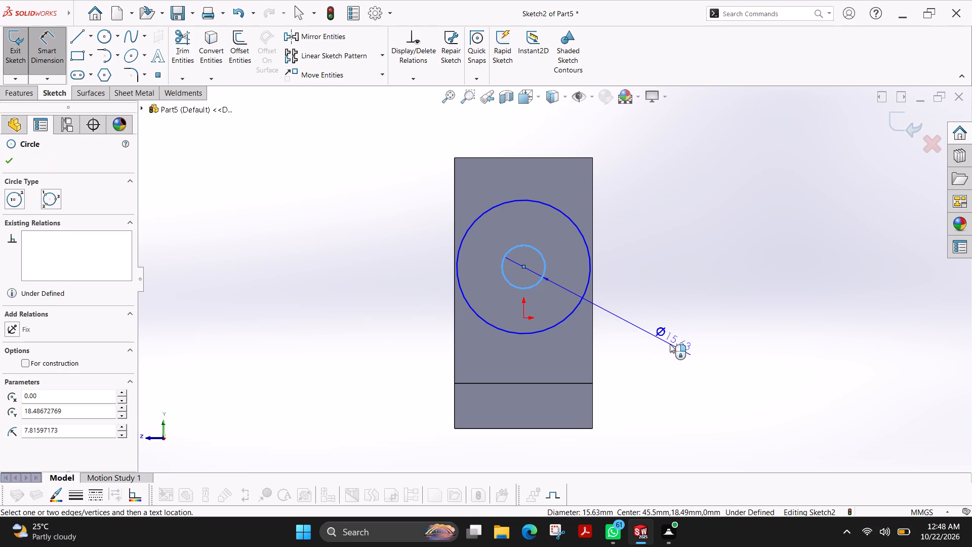
left_click(670, 344)
type("16")
key("Return")
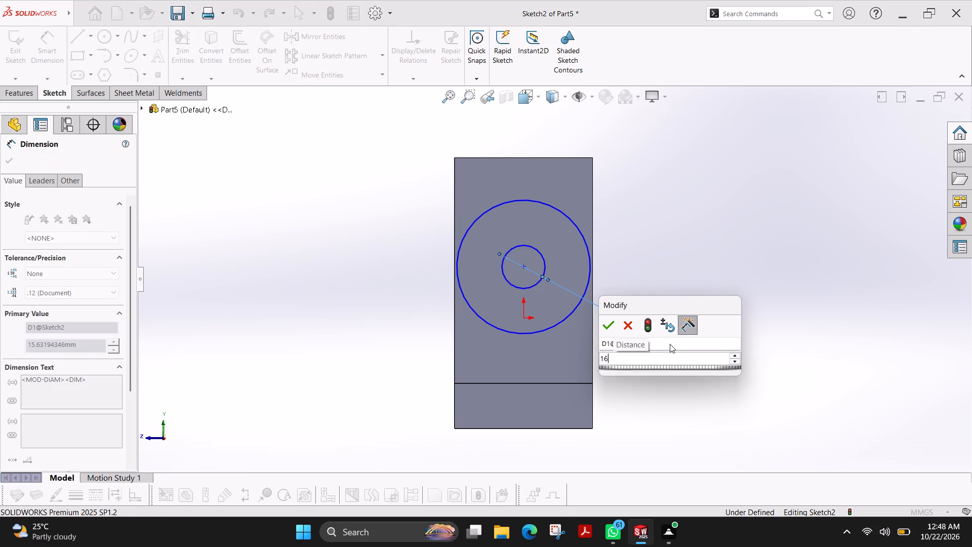
left_click(586, 245)
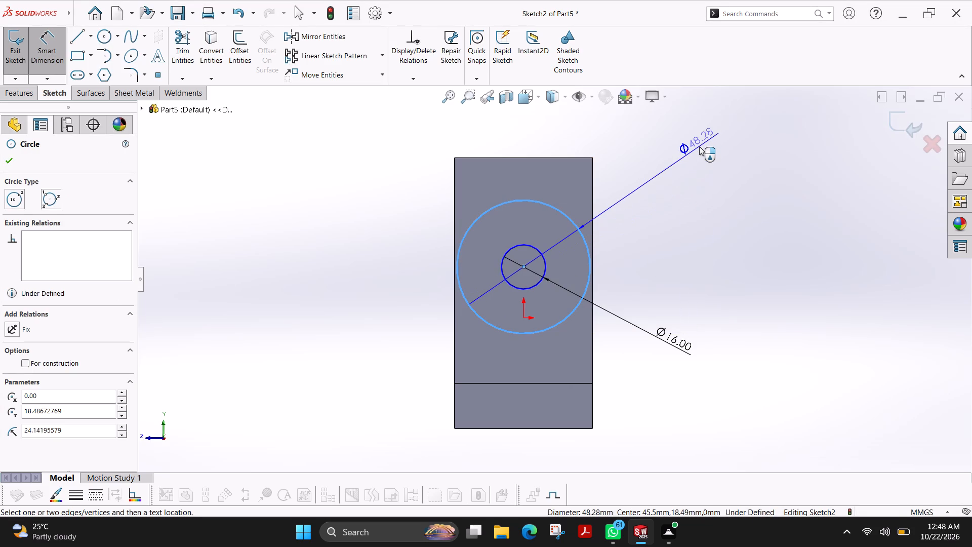
left_click(699, 146)
type("80")
key("Return")
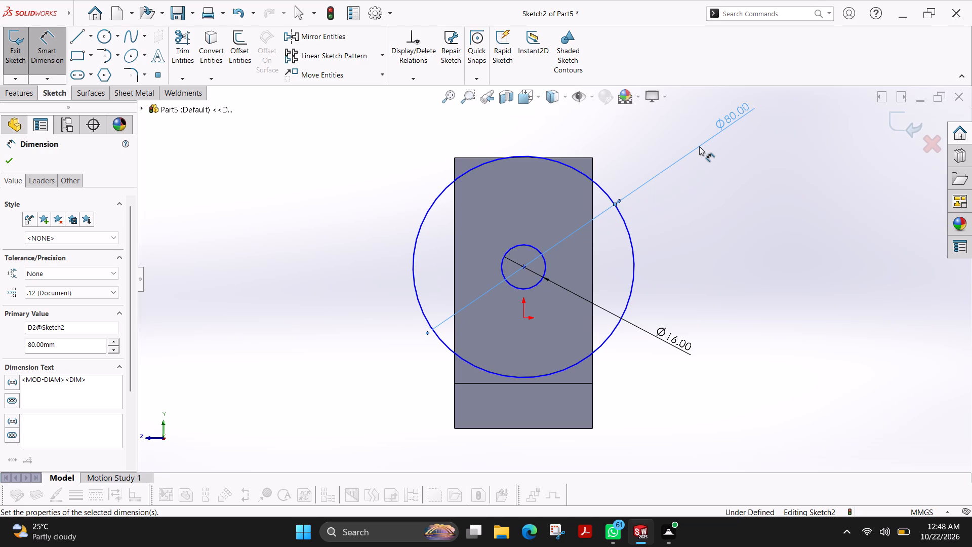
Dimension the distance from the upright's top edge to the circles' shared centre at 40 mm.
left_click(583, 157)
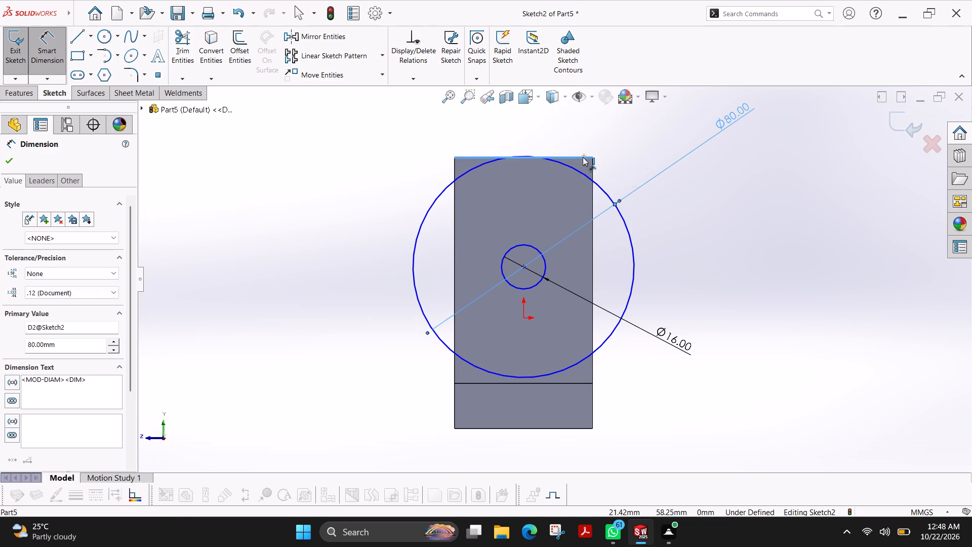
left_click(523, 267)
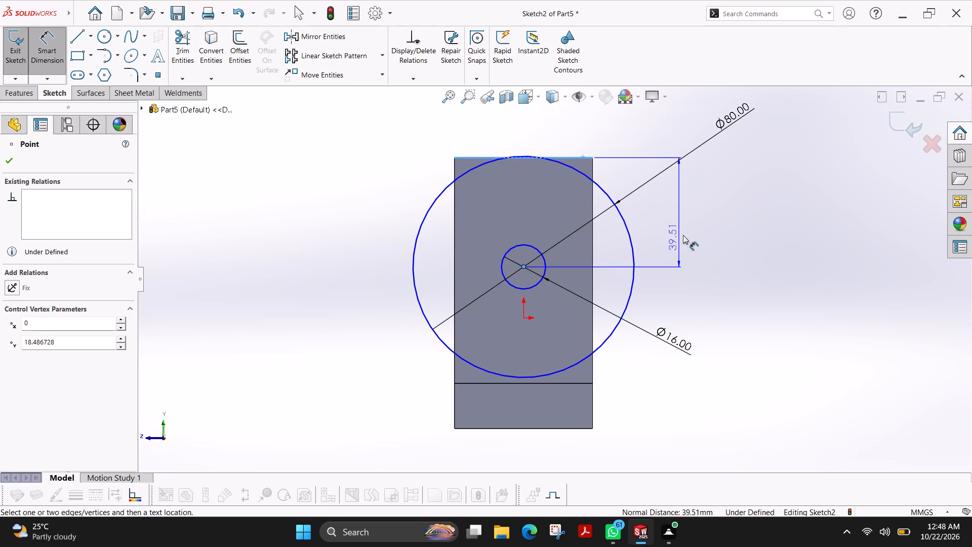
left_click(685, 235)
type("40")
key("Return")
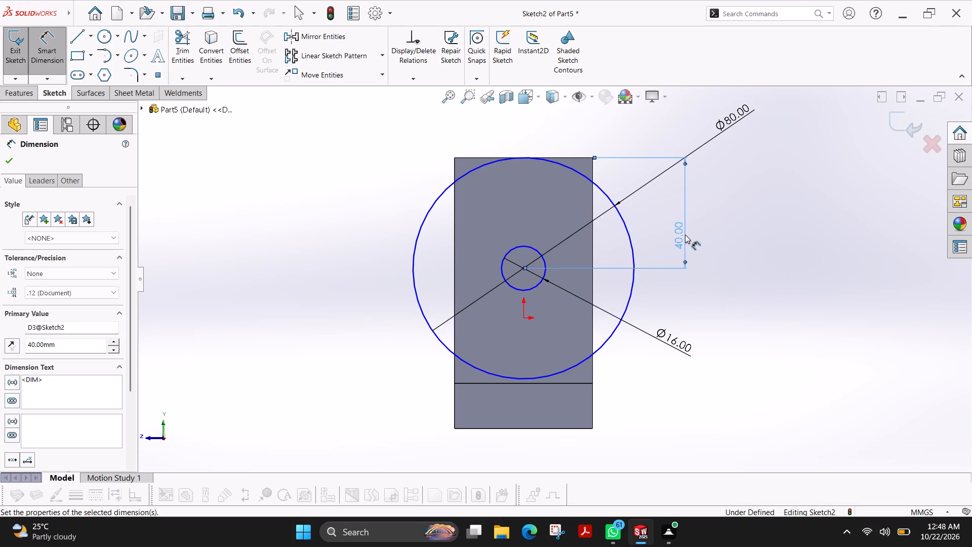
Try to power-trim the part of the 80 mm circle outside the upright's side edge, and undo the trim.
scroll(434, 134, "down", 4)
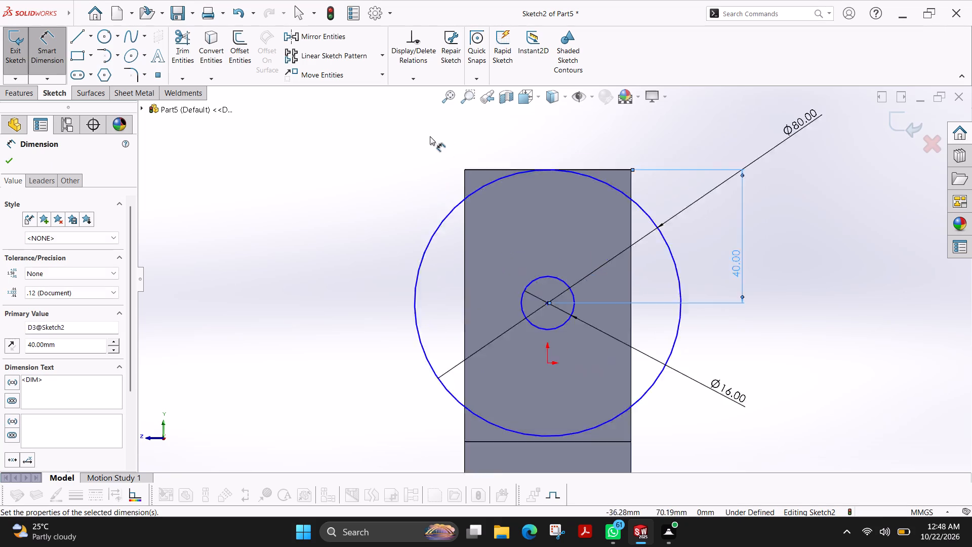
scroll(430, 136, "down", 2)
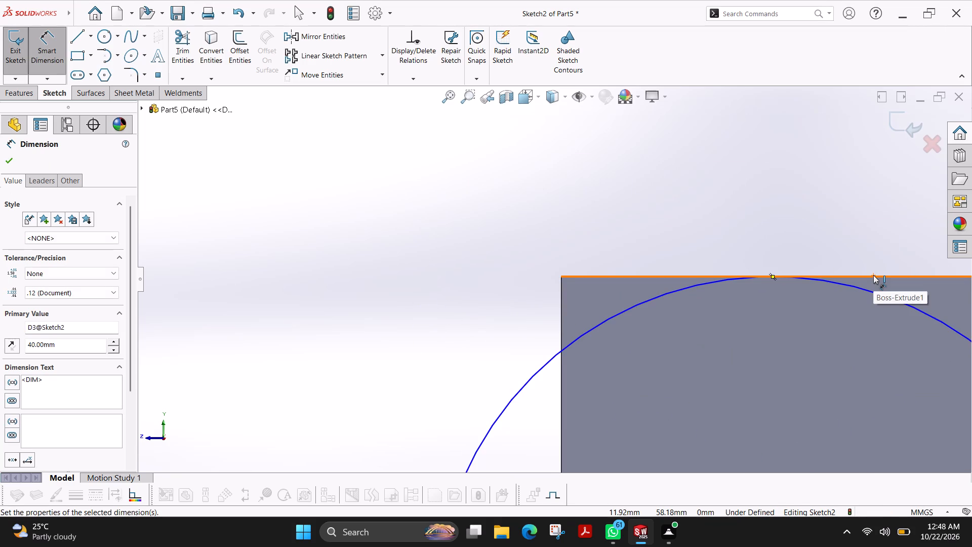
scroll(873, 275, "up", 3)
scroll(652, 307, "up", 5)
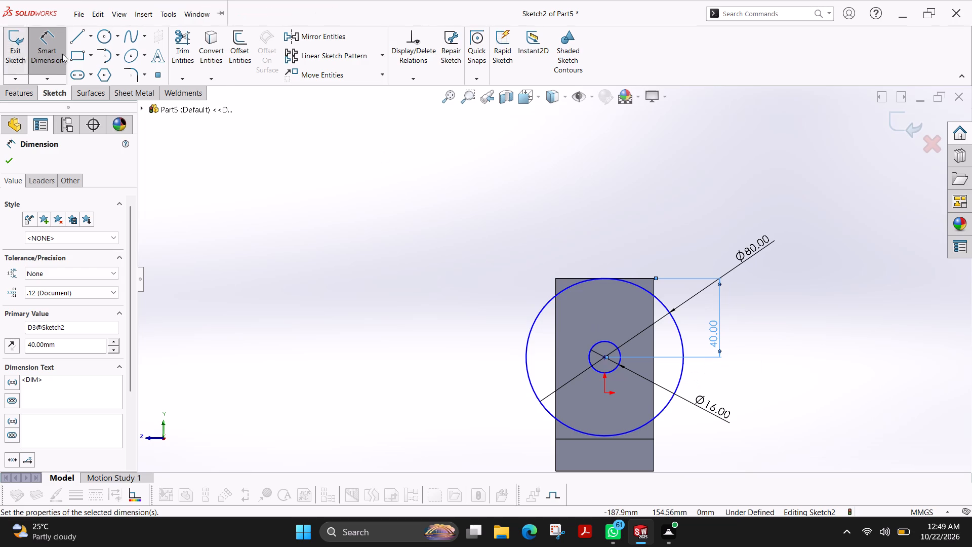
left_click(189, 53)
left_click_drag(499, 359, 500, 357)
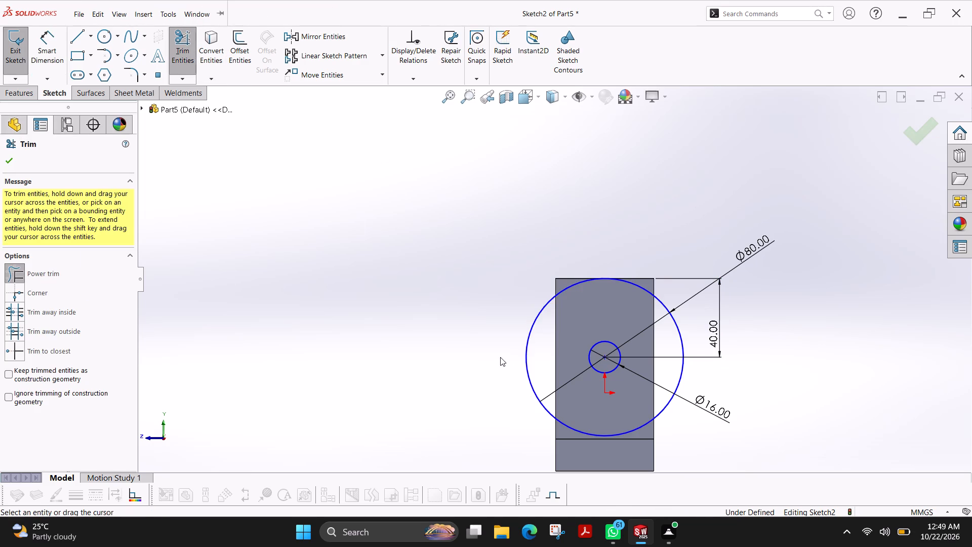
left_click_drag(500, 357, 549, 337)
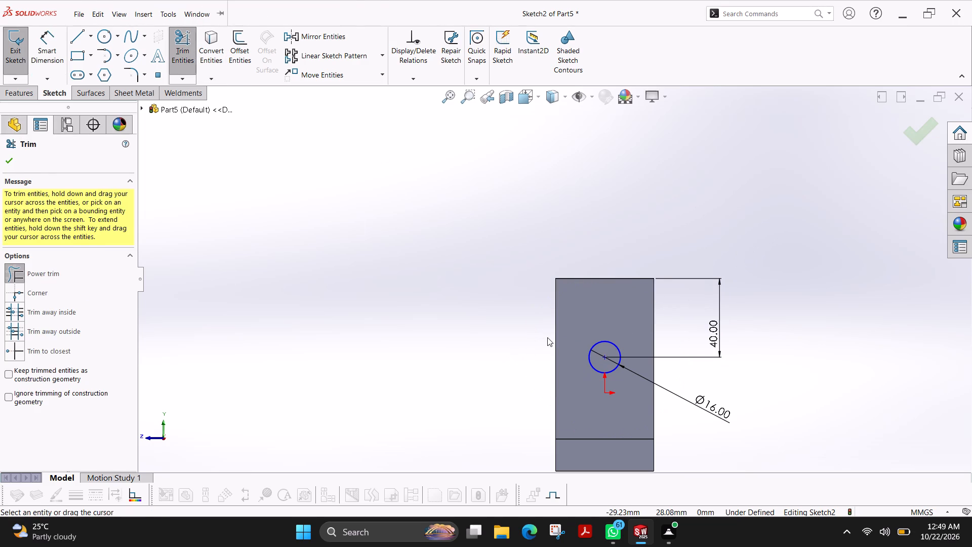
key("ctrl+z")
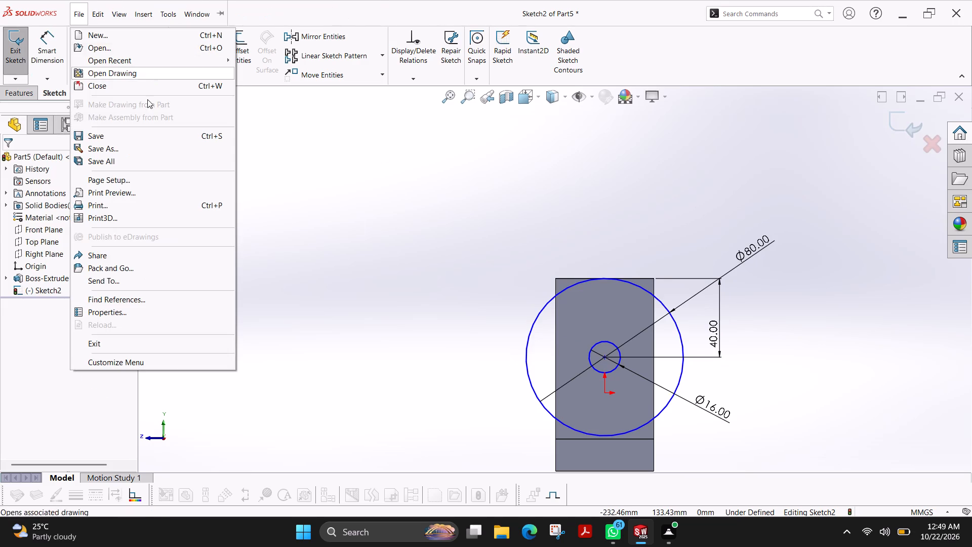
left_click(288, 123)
Sketch connected lines from about 17 mm down the upright's left edge, up and across its top edge, and partway down the right edge.
left_click(77, 42)
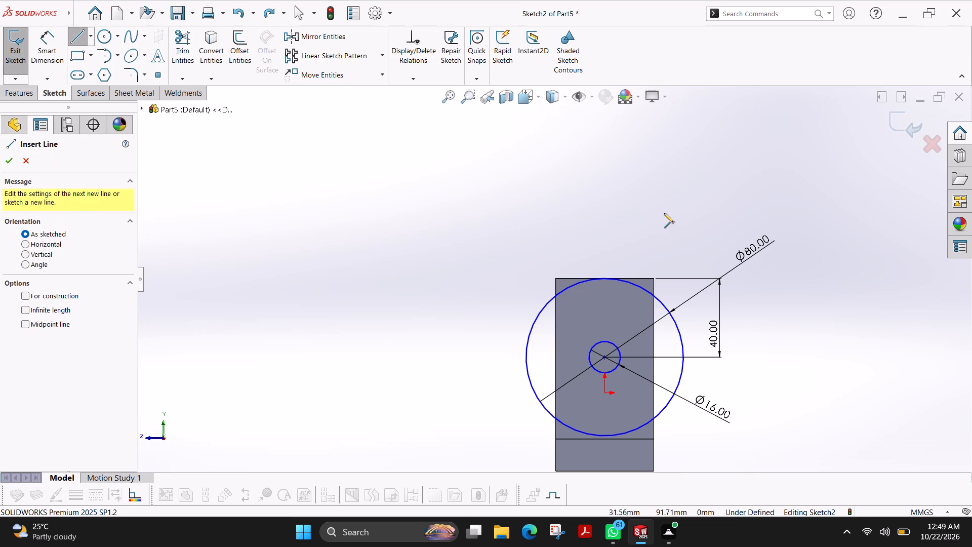
scroll(663, 214, "down", 2)
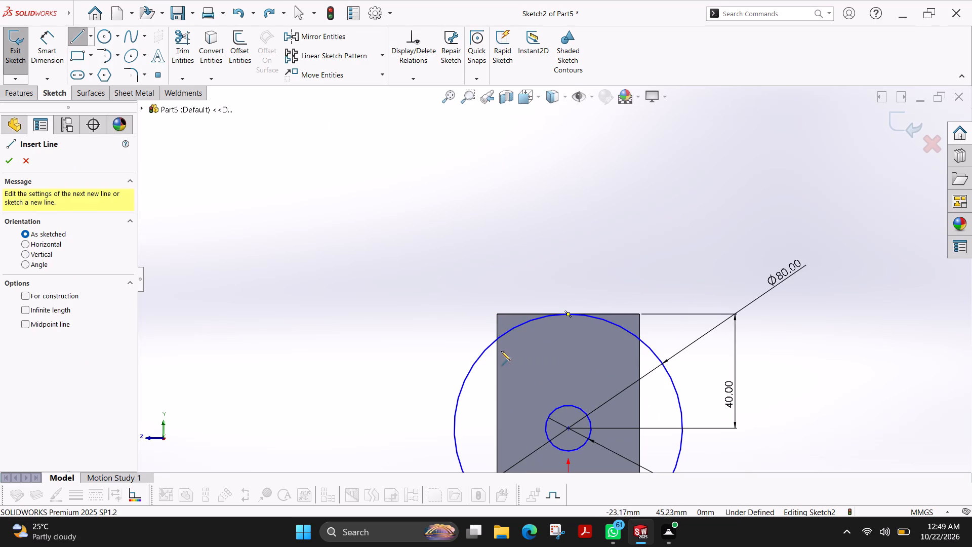
left_click(497, 362)
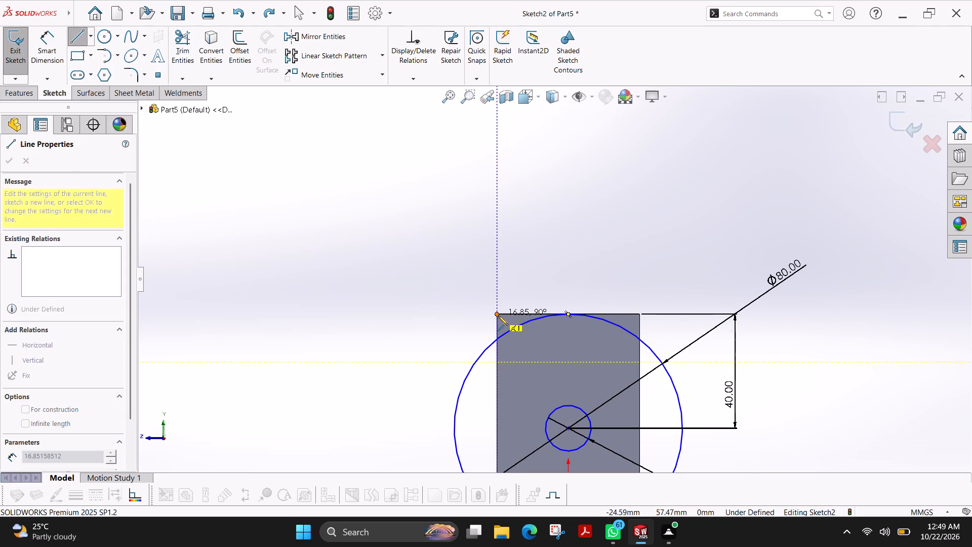
left_click(498, 315)
left_click(640, 314)
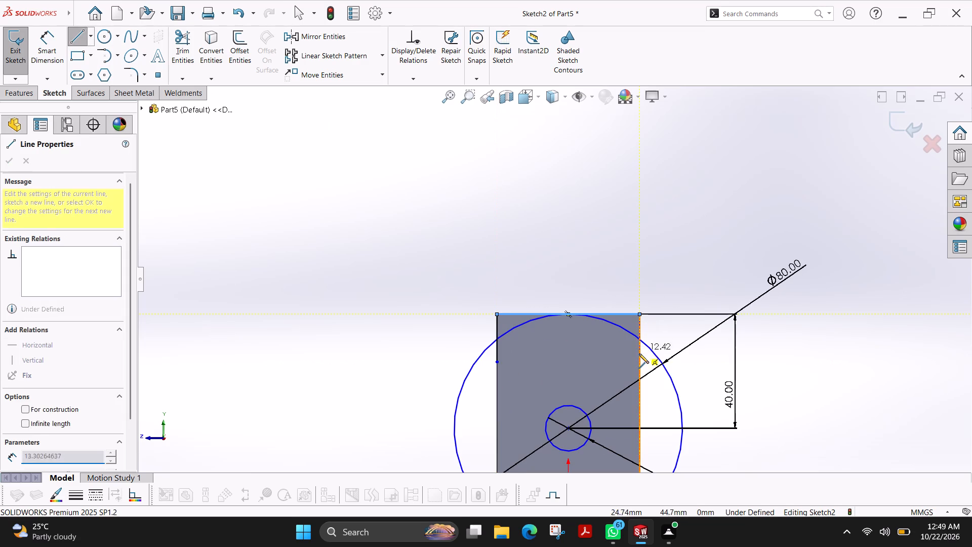
left_click(639, 357)
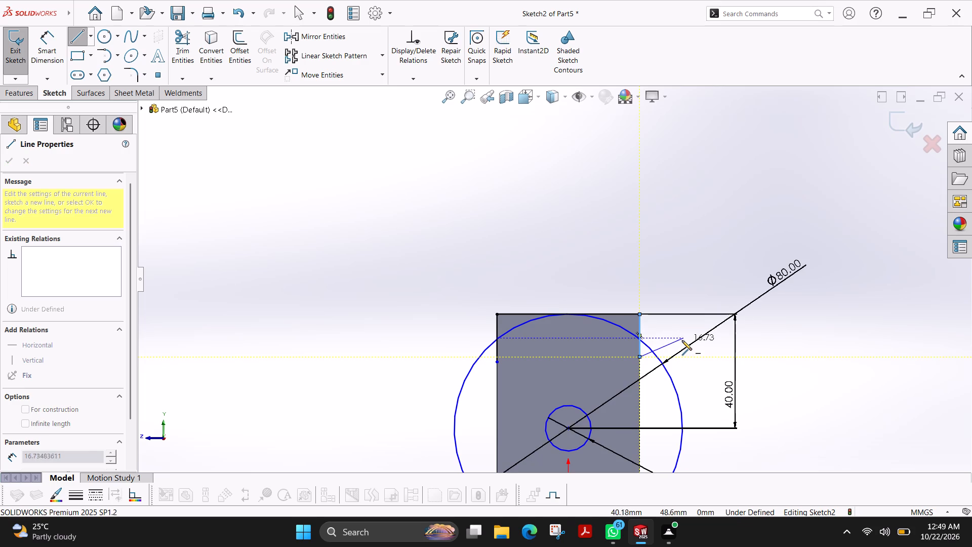
key("Escape")
Power-trim the outer circle beyond the upright's sides and both side lines below the arc, keeping the top arc and corner outlines.
left_click(181, 56)
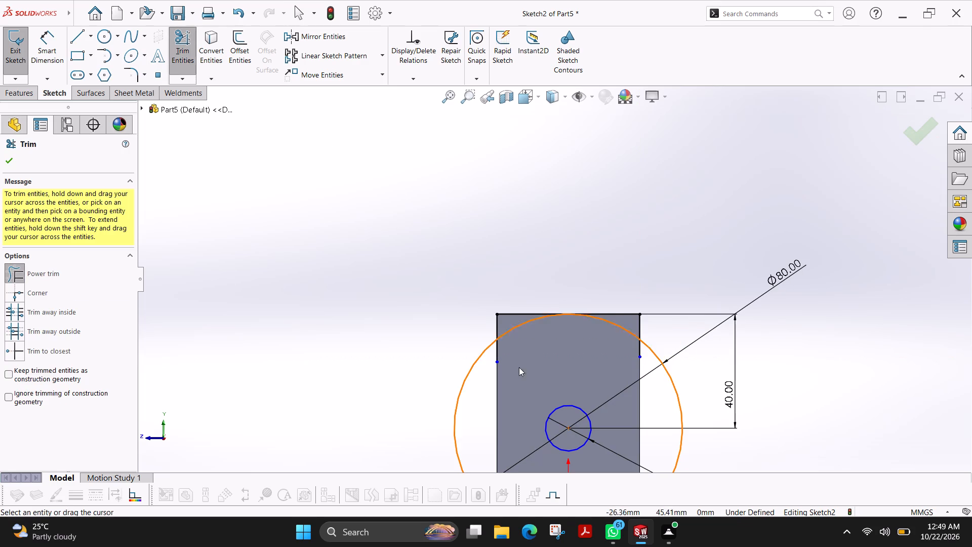
left_click_drag(485, 394, 441, 384)
scroll(645, 358, "down", 2)
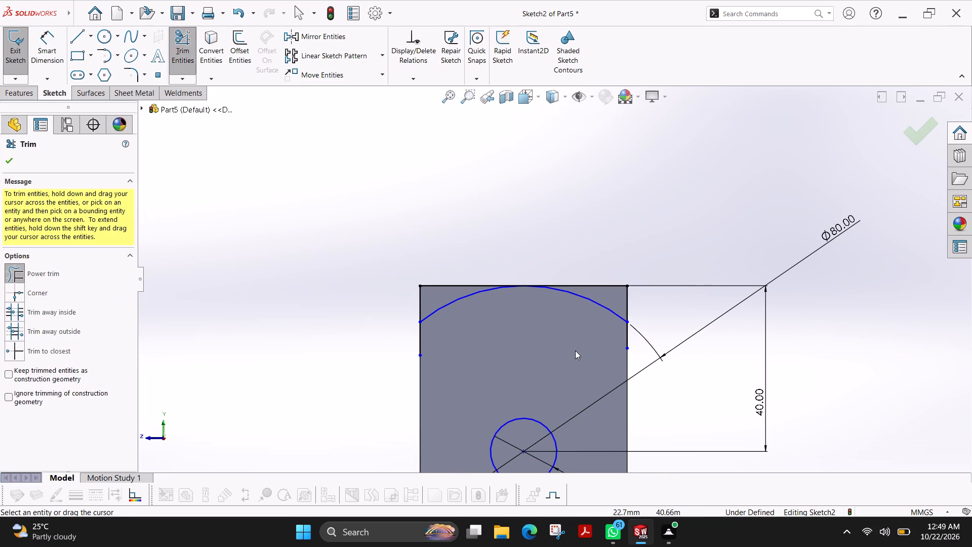
left_click_drag(442, 328, 400, 345)
left_click_drag(597, 333, 613, 330)
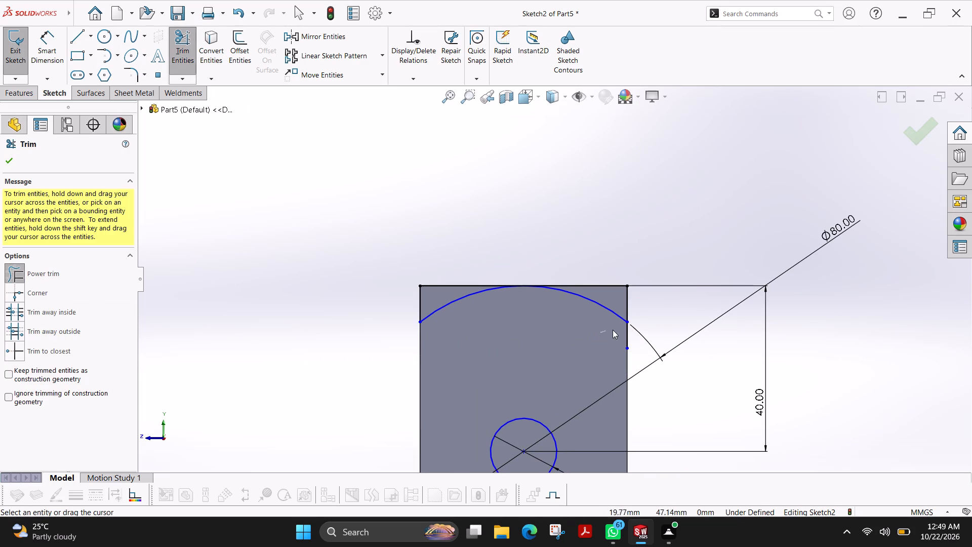
left_click_drag(613, 330, 648, 335)
scroll(493, 315, "up", 3)
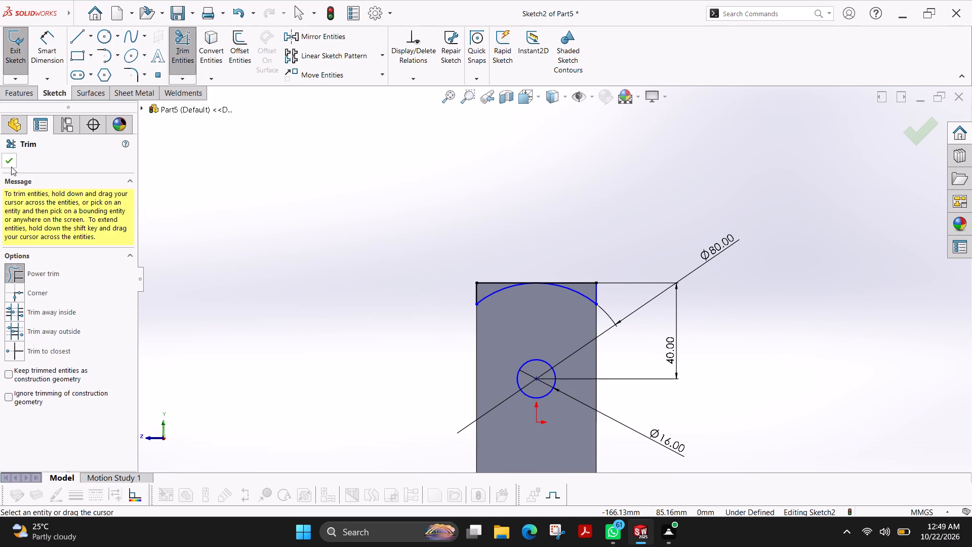
Start an Extruded Cut from the sketch, picking contours at the corner beside the arc and the 16 mm circle.
left_click(14, 95)
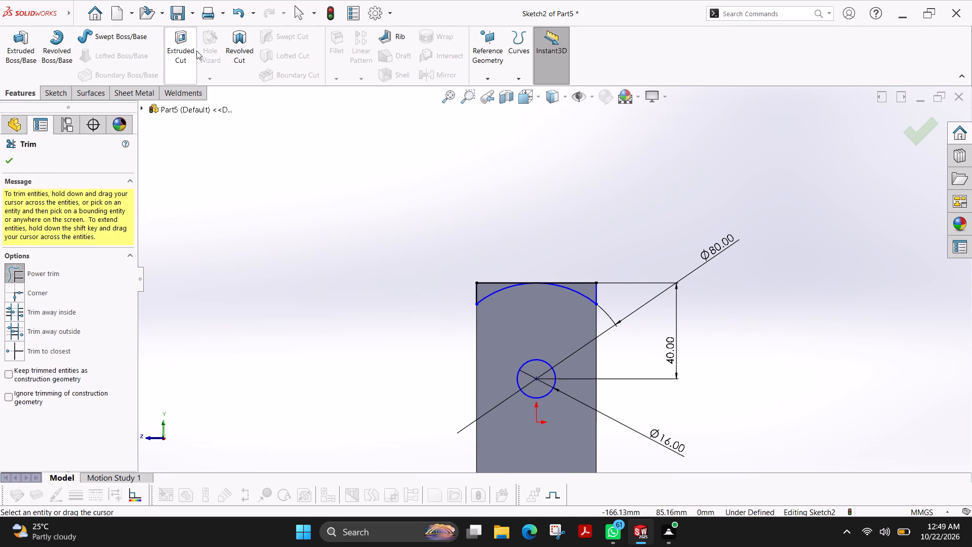
left_click(182, 53)
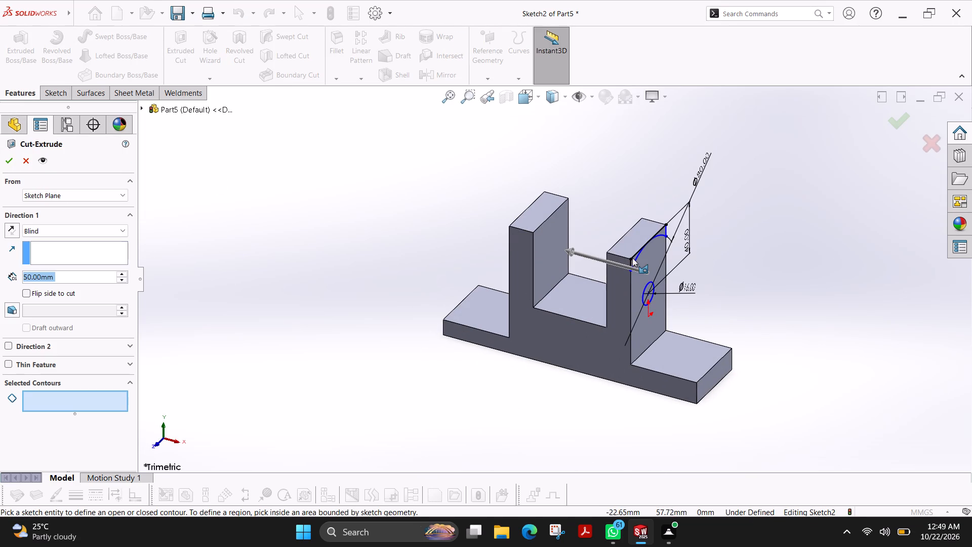
scroll(634, 258, "down", 8)
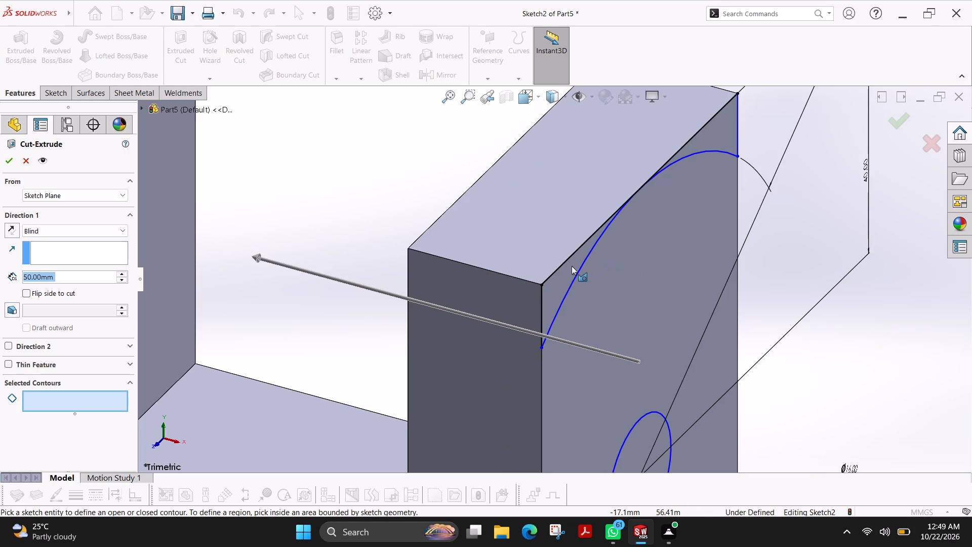
left_click(566, 275)
left_click(573, 285)
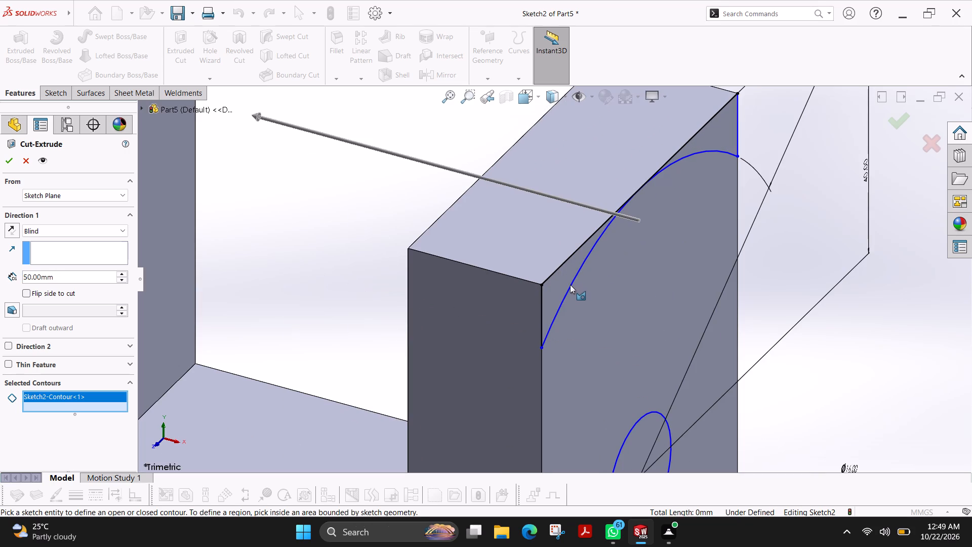
left_click(565, 285)
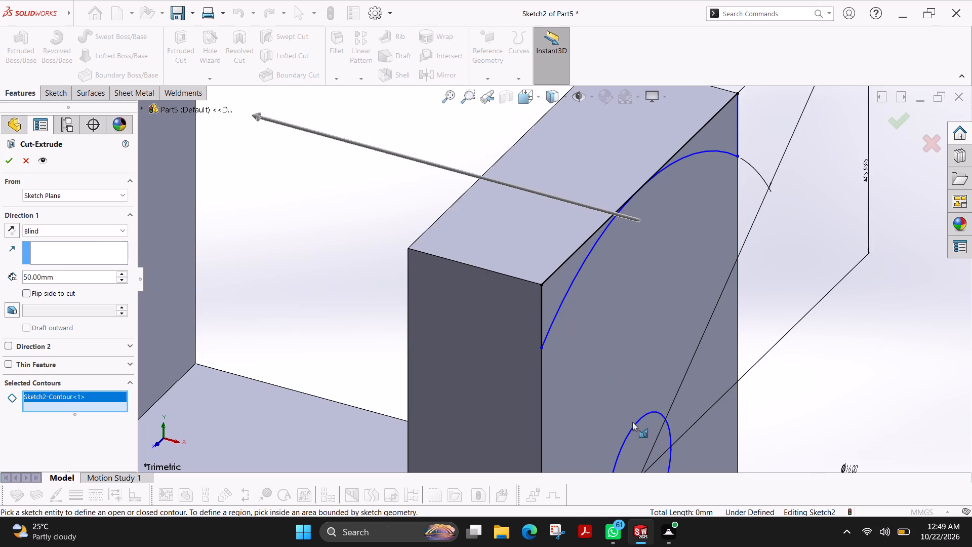
left_click(632, 422)
left_click(635, 425)
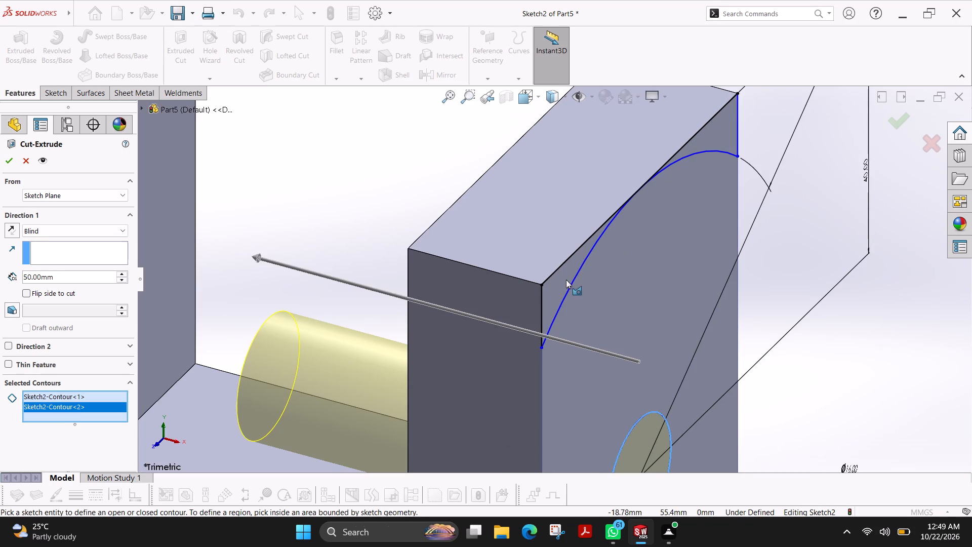
left_click(571, 286)
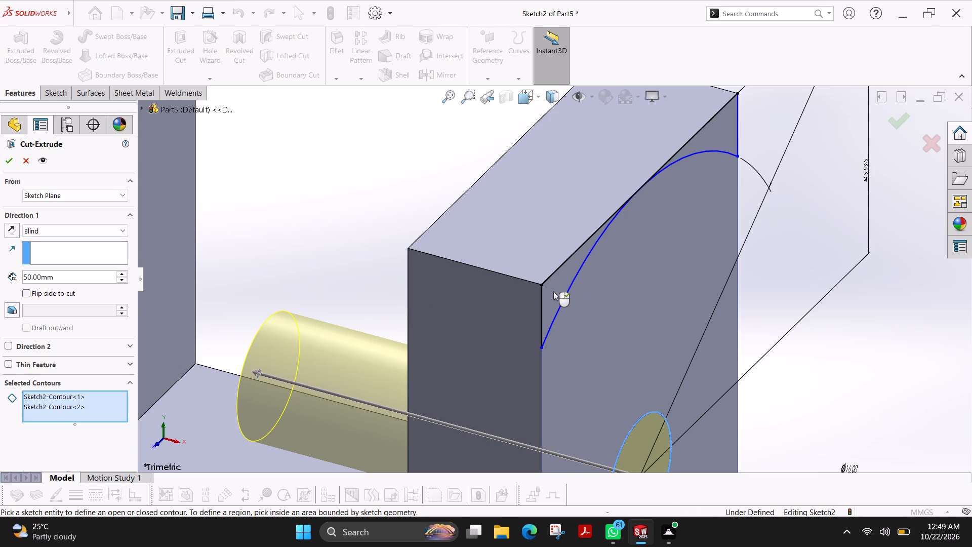
left_click(542, 297)
left_click(719, 142)
Try to add the whole Sketch2 to the cut, and remove both selected contours.
left_click(140, 105)
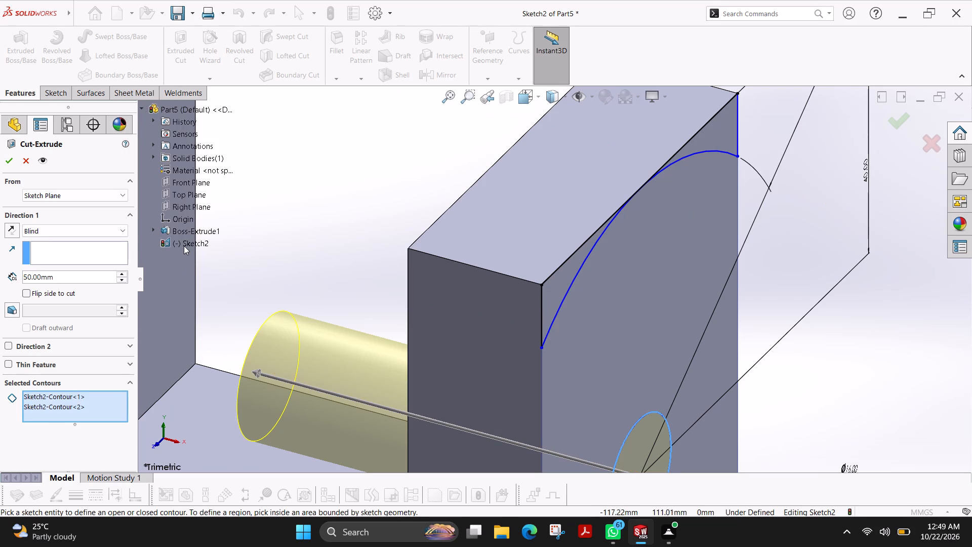
left_click(186, 243)
left_click(186, 243)
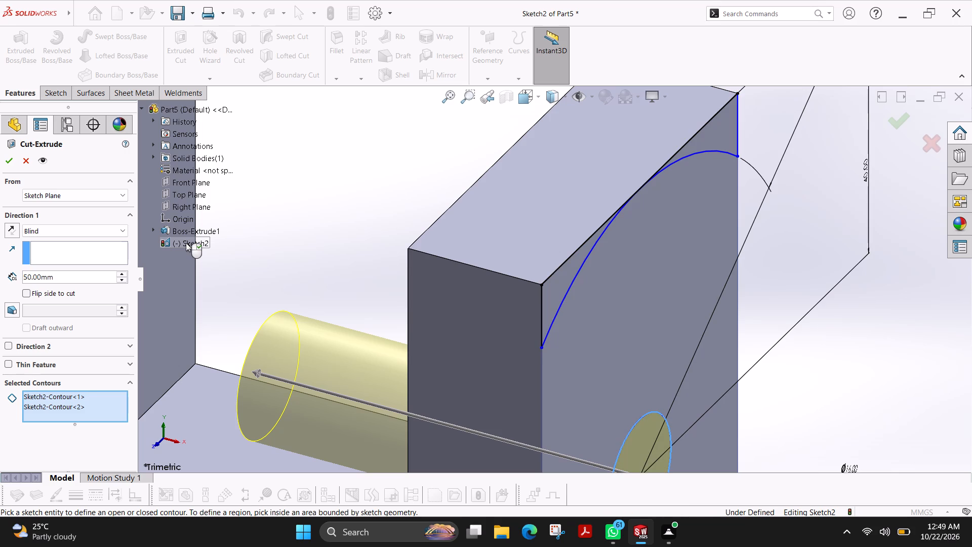
right_click(66, 407)
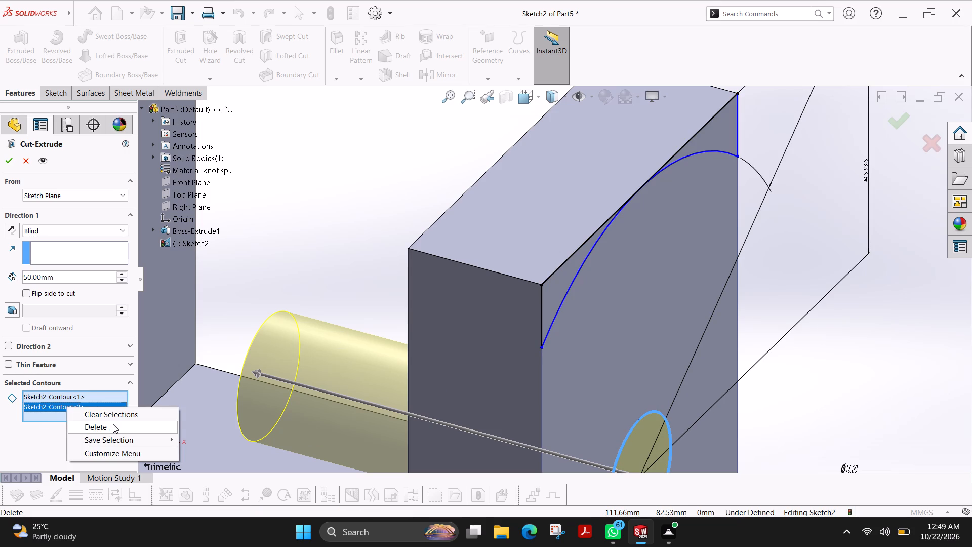
left_click(119, 425)
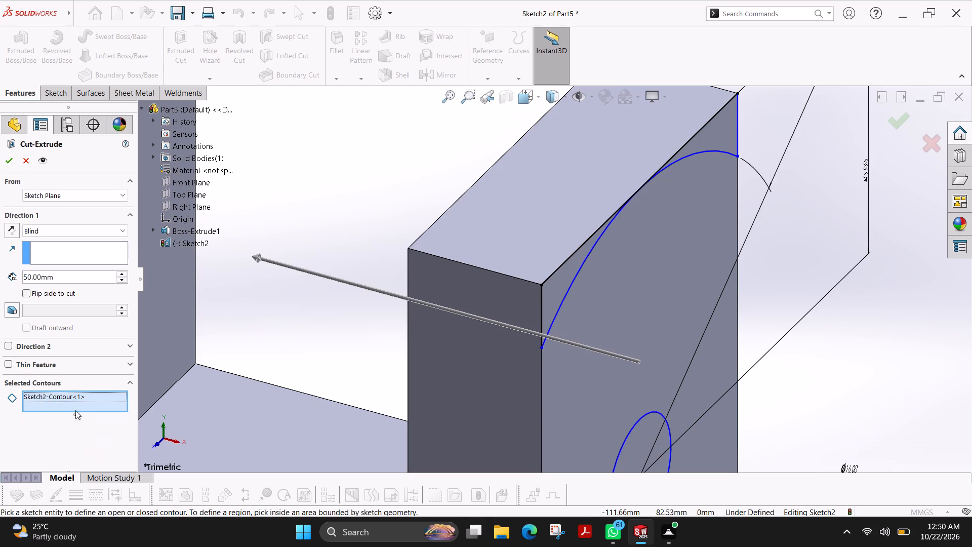
right_click(71, 396)
left_click(101, 416)
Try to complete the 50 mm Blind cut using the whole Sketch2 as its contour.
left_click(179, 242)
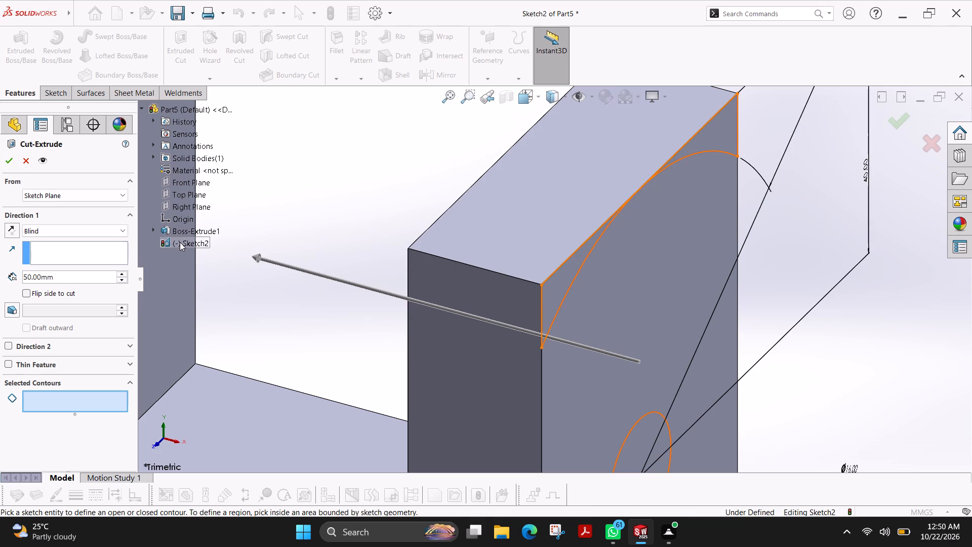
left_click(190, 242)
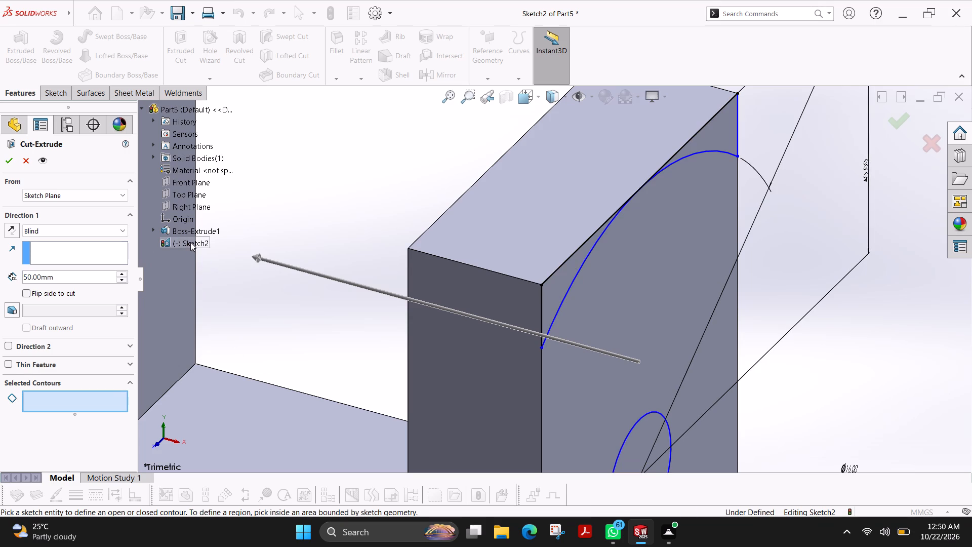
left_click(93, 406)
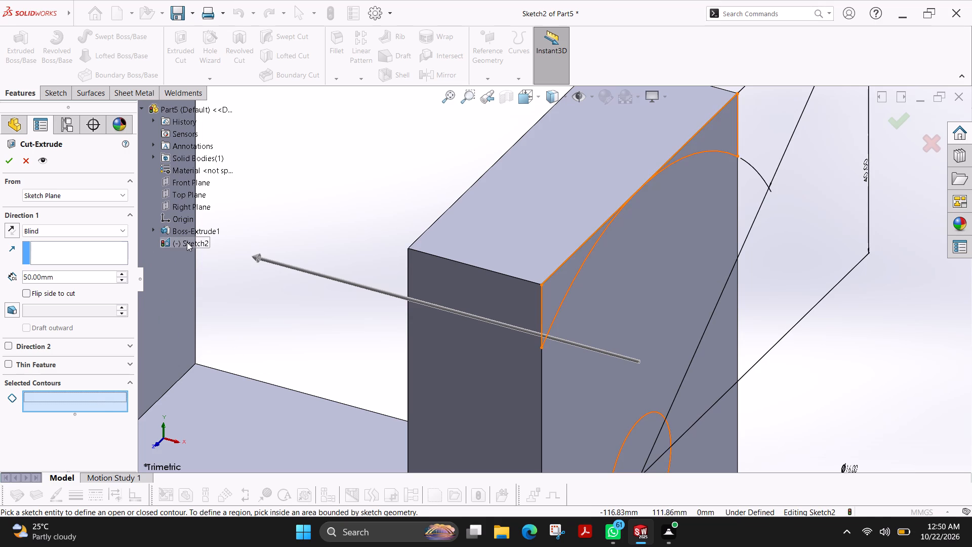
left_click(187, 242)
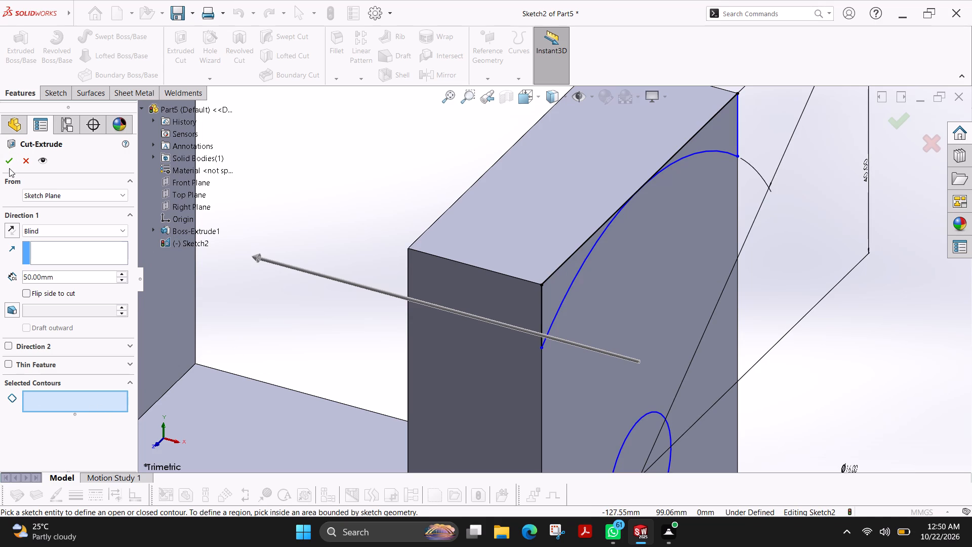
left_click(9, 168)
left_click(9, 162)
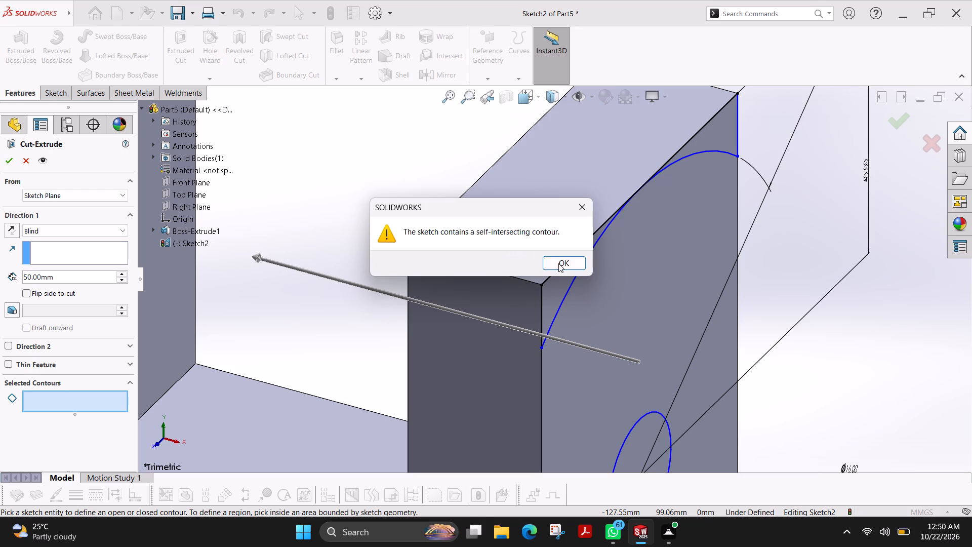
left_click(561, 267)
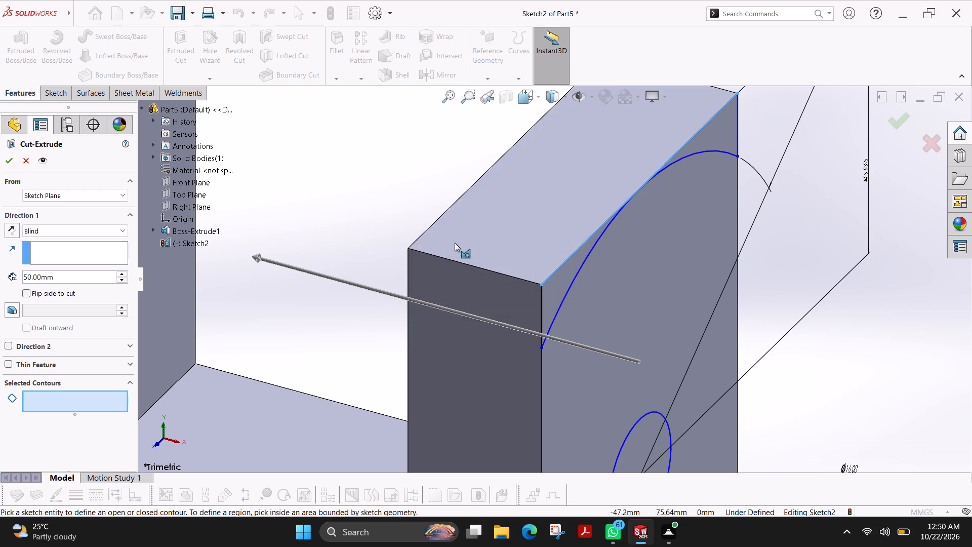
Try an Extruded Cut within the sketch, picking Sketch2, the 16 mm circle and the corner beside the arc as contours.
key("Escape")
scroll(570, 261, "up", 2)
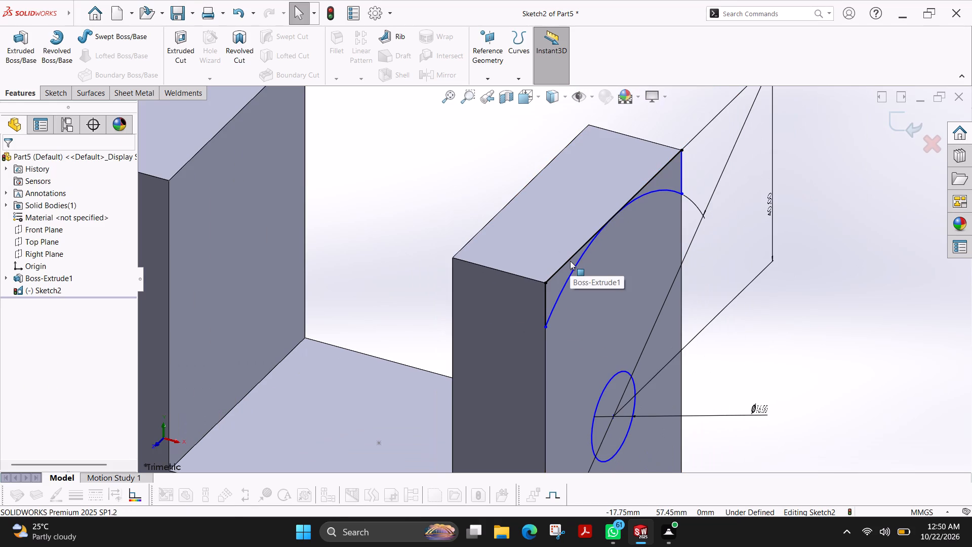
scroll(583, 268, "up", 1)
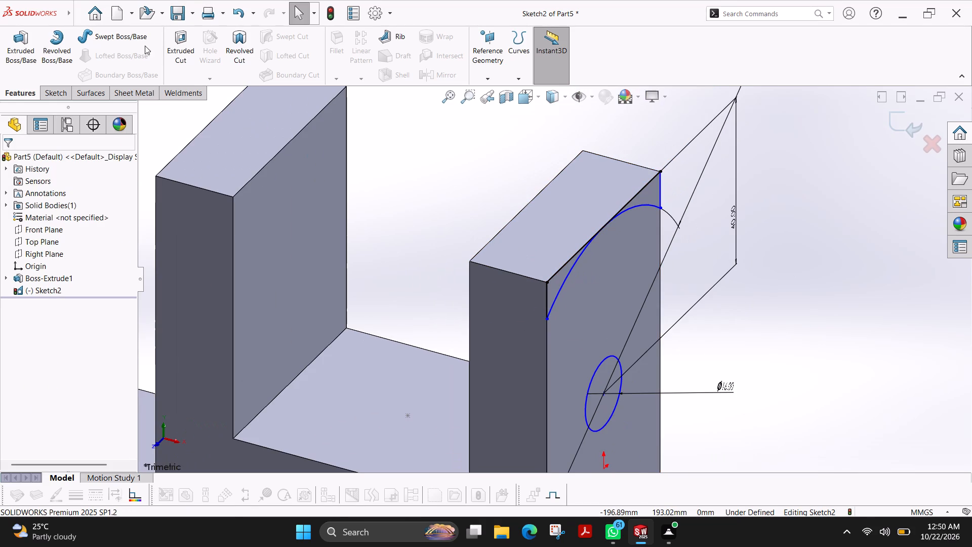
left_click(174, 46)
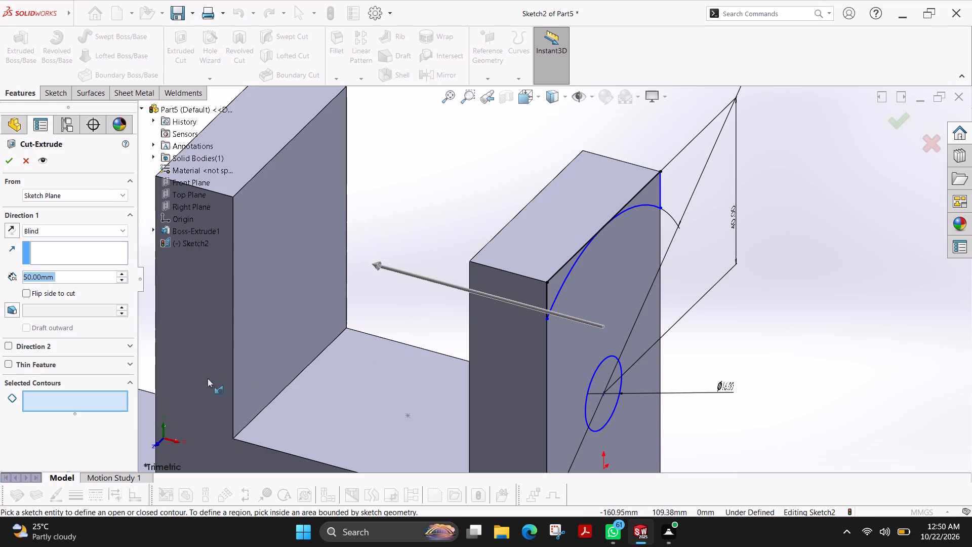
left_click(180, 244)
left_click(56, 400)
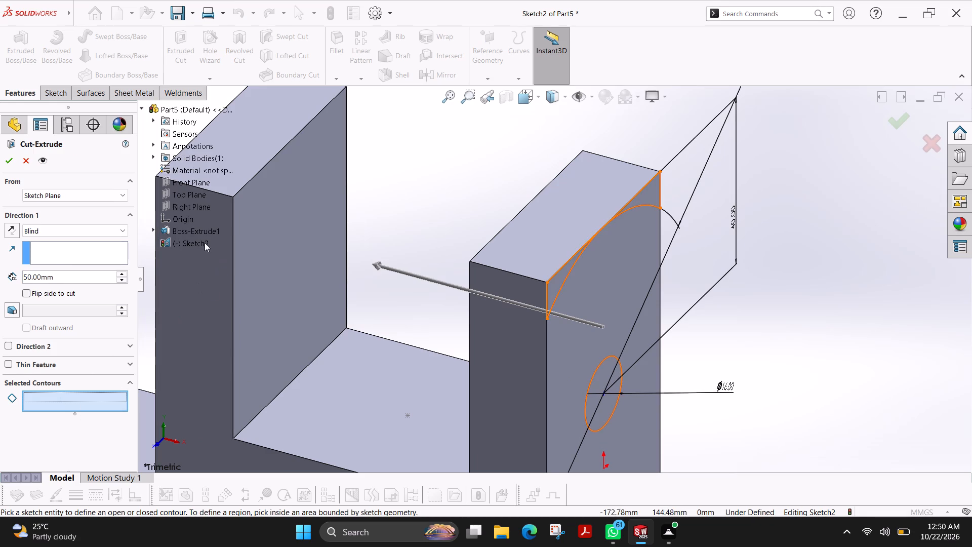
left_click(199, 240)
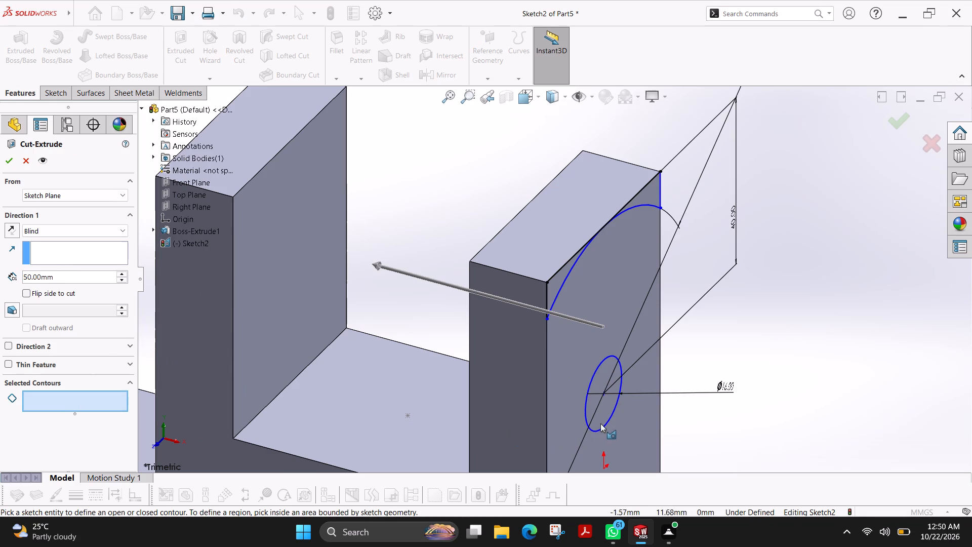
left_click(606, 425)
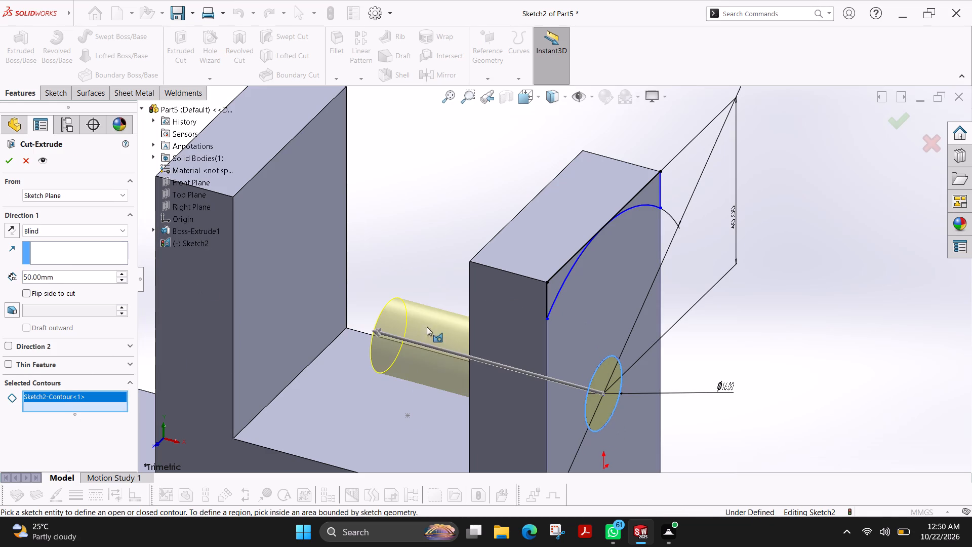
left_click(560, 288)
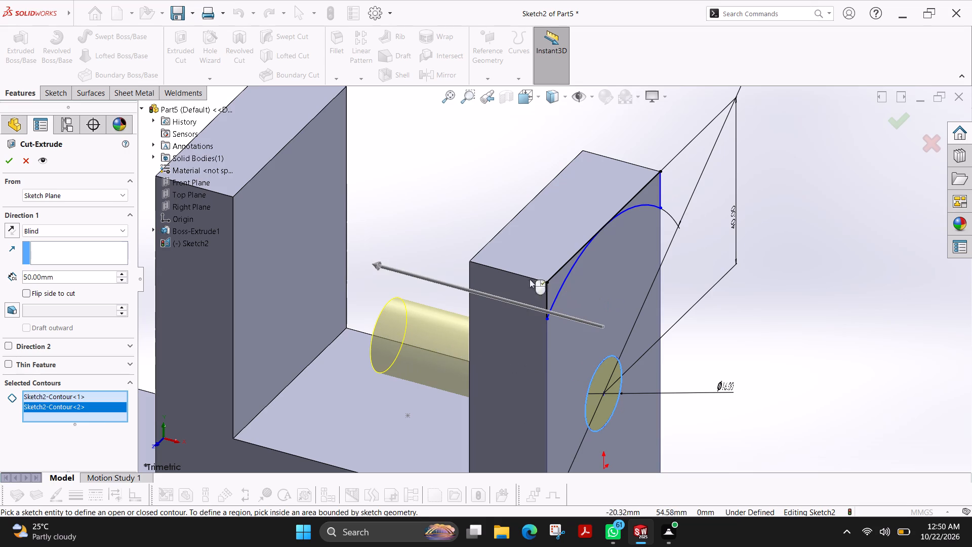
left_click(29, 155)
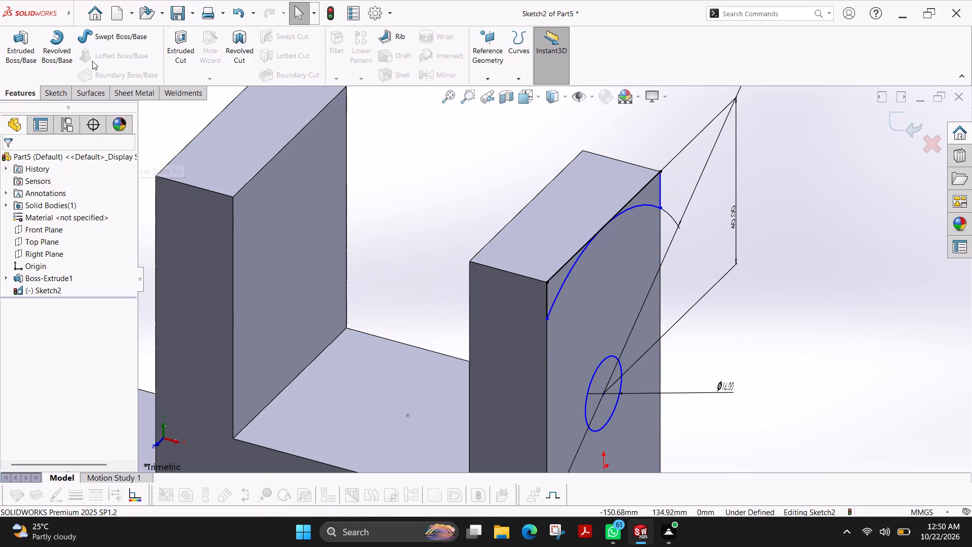
Exit the sketch.
left_click(59, 95)
left_click(19, 56)
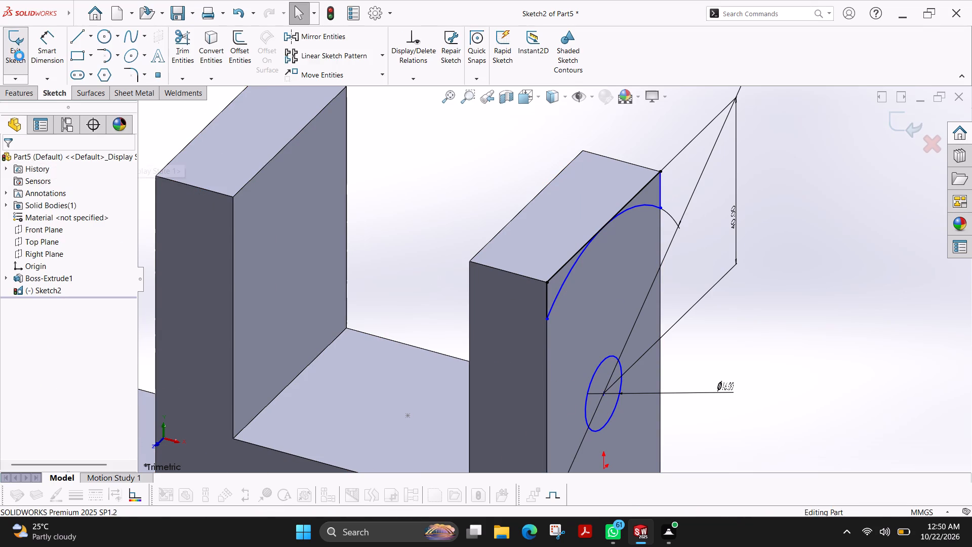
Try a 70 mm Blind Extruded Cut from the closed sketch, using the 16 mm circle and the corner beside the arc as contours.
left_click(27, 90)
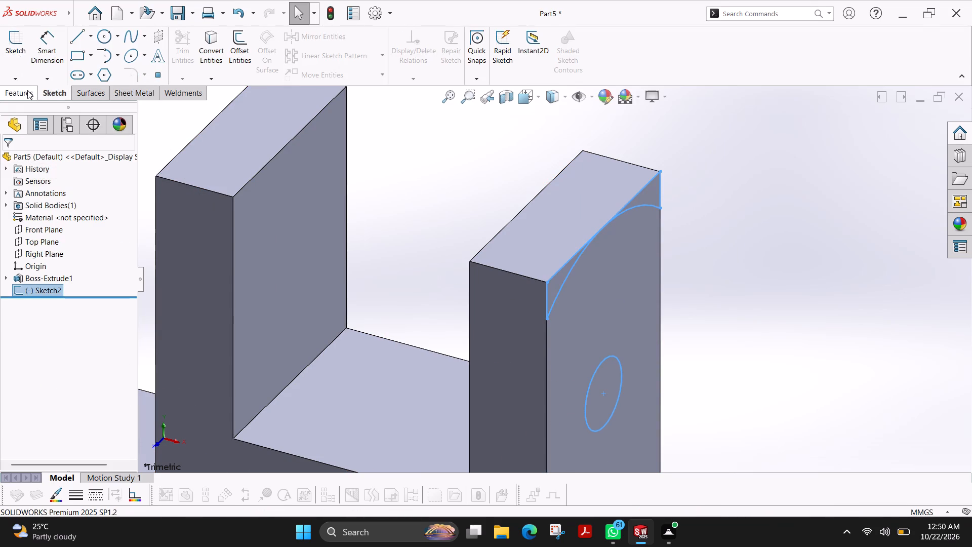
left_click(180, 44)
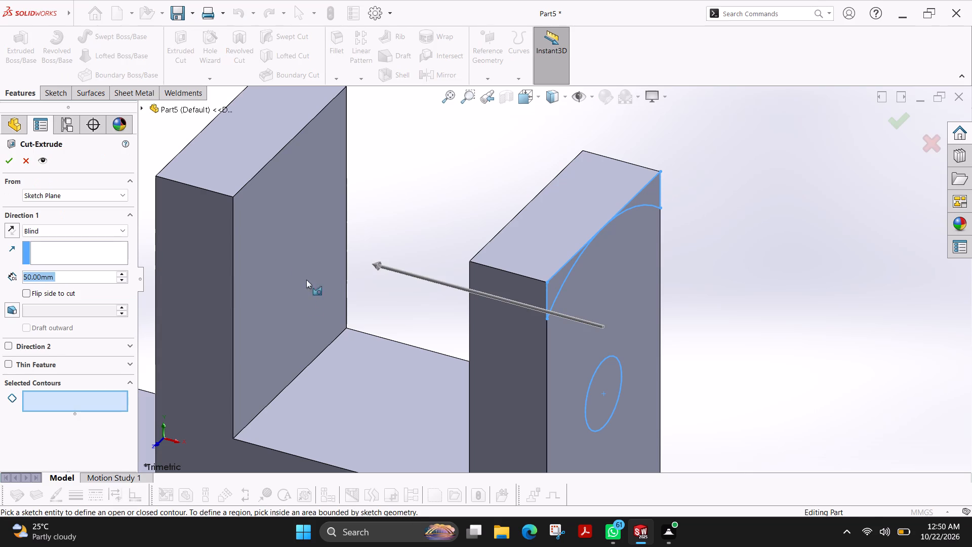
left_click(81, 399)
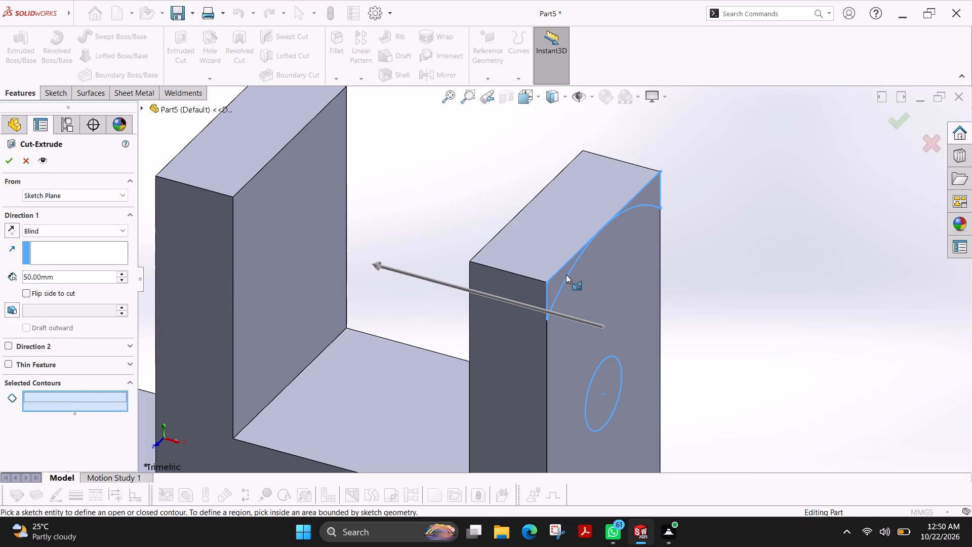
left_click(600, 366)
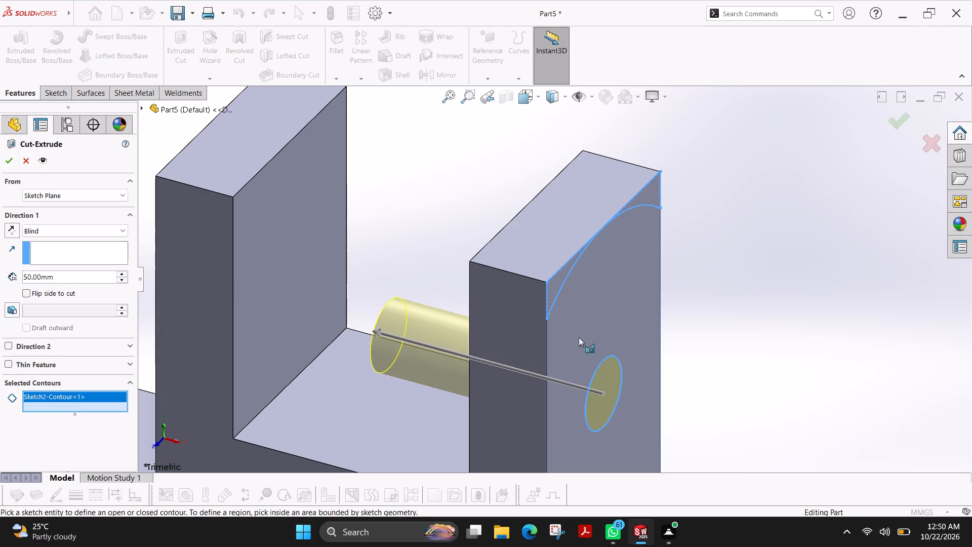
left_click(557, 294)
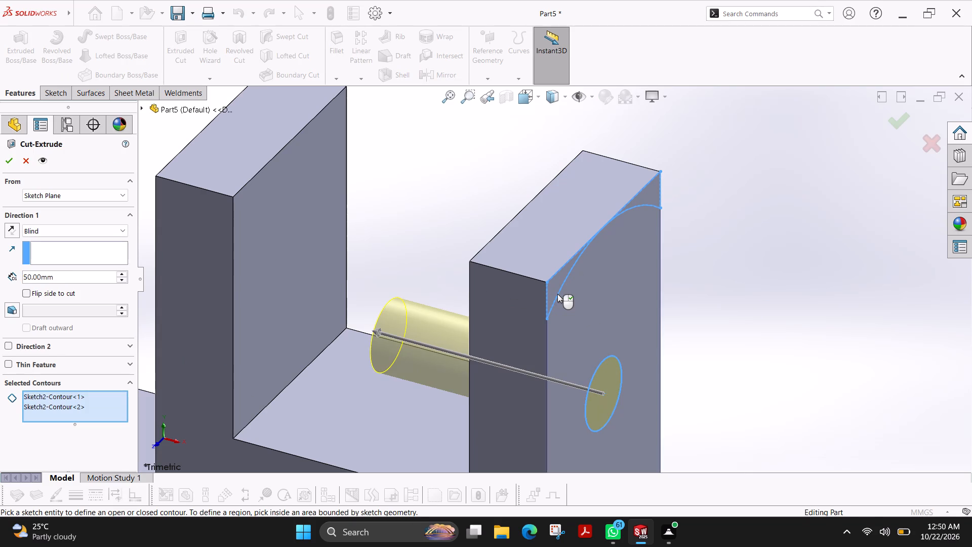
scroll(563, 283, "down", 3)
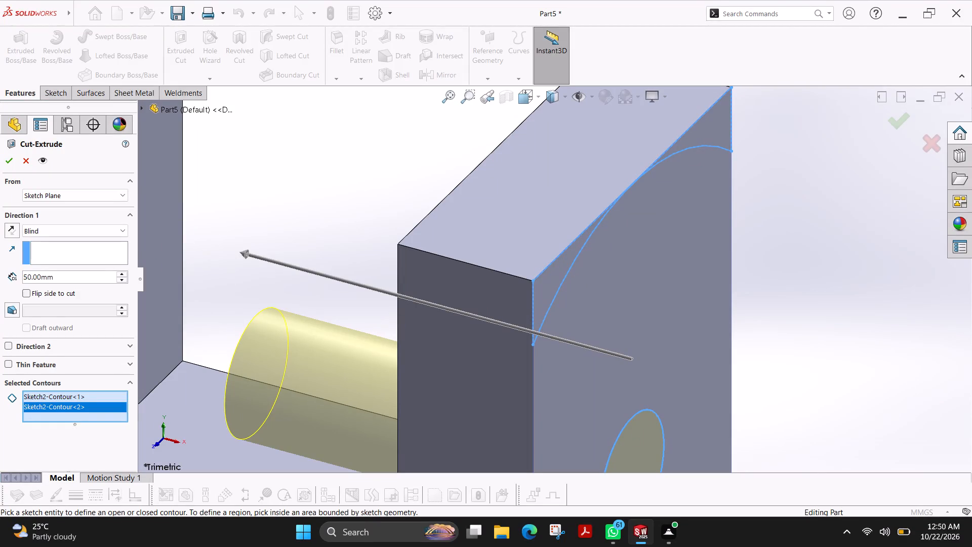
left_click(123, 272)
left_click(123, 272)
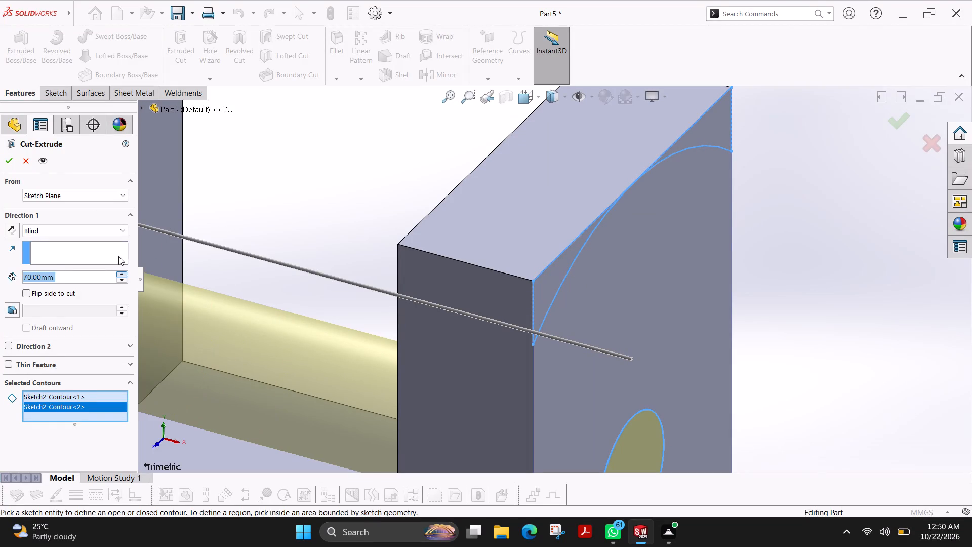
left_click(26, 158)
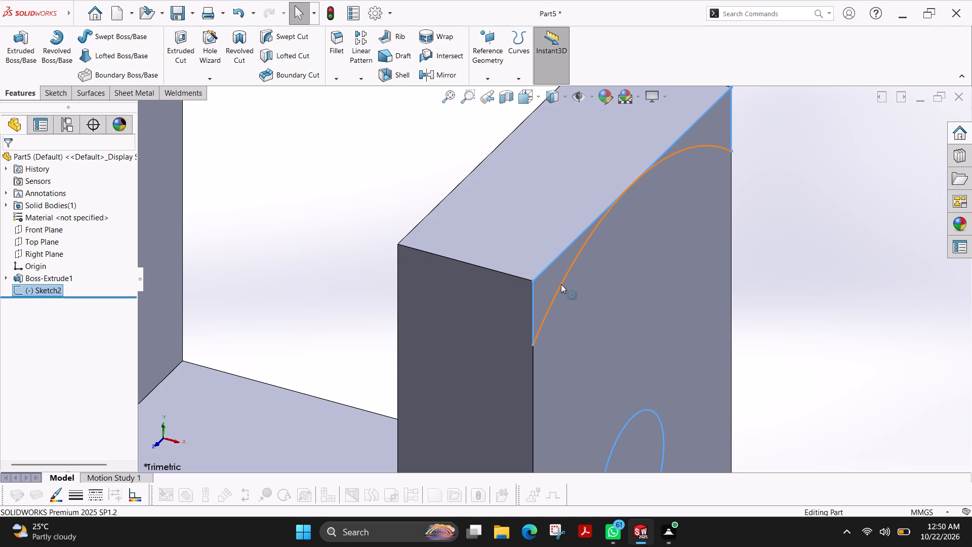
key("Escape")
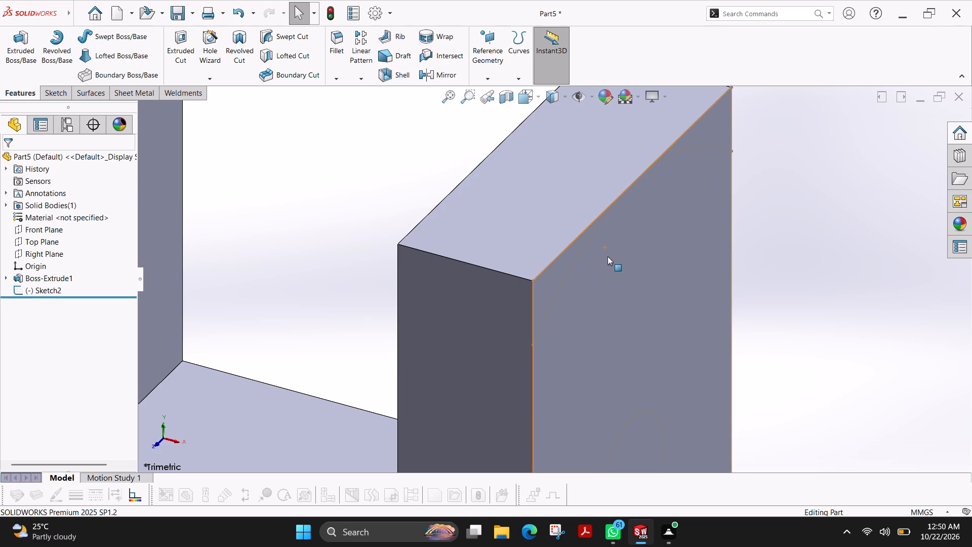
Reopen Sketch2 for editing.
scroll(609, 253, "up", 1)
key("Escape")
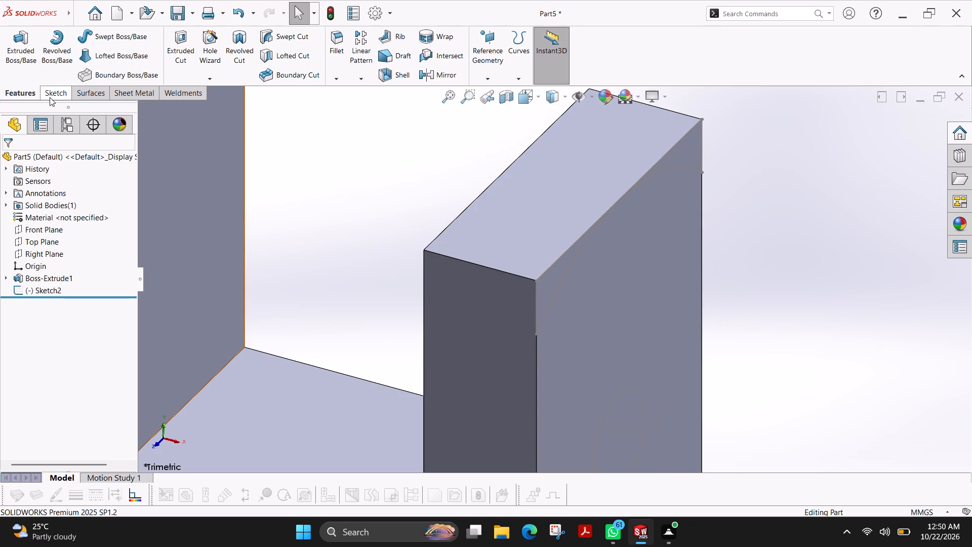
left_click(50, 97)
left_click(17, 59)
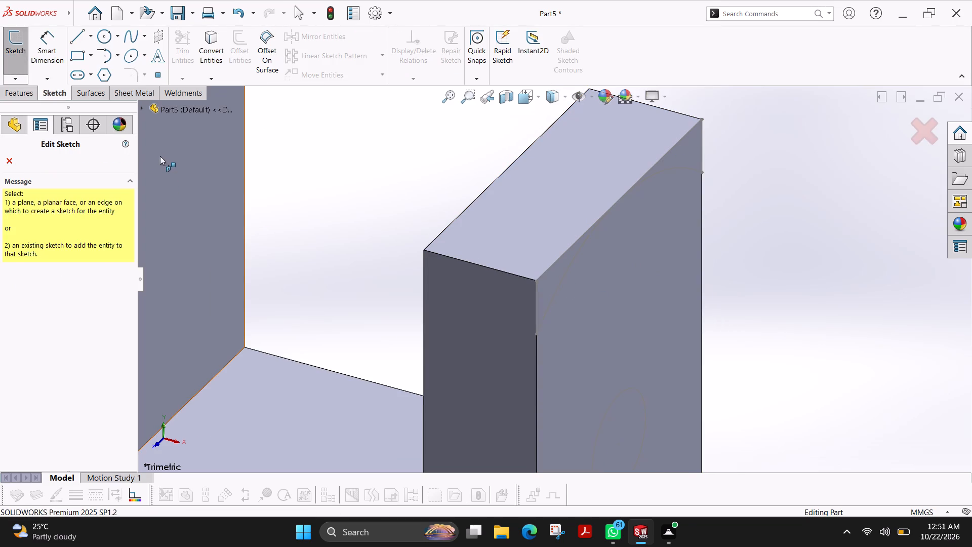
key("Escape")
key("Escape")
key("Escape")
left_click(16, 51)
left_click(141, 110)
left_click(188, 246)
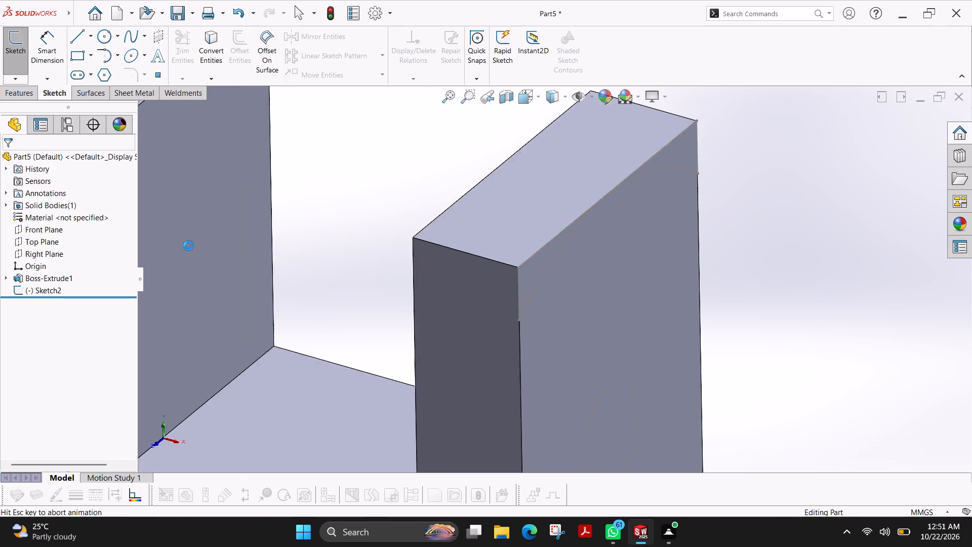
key("Escape")
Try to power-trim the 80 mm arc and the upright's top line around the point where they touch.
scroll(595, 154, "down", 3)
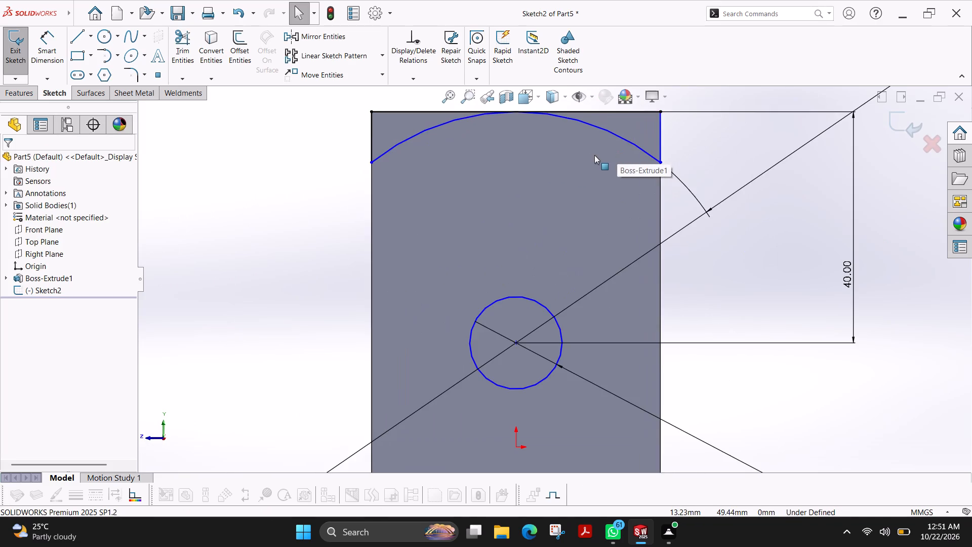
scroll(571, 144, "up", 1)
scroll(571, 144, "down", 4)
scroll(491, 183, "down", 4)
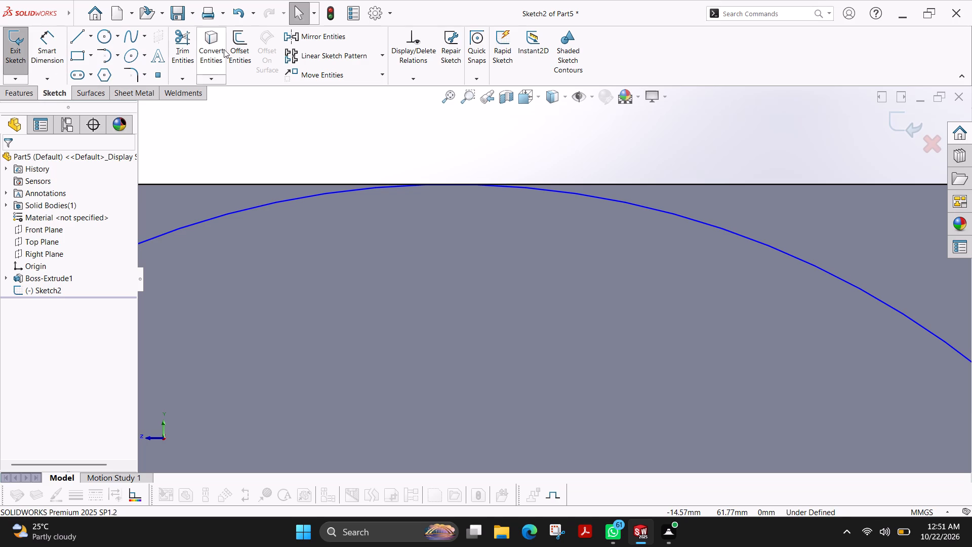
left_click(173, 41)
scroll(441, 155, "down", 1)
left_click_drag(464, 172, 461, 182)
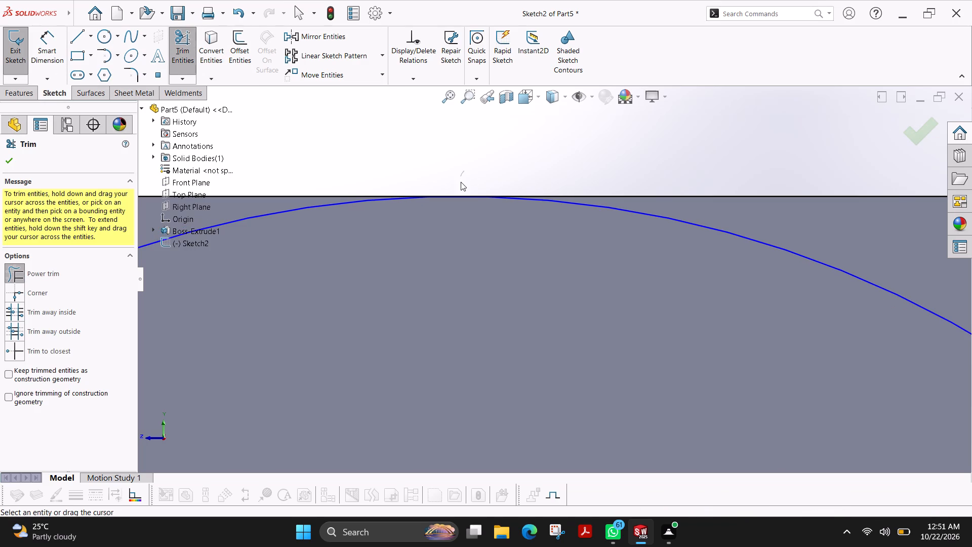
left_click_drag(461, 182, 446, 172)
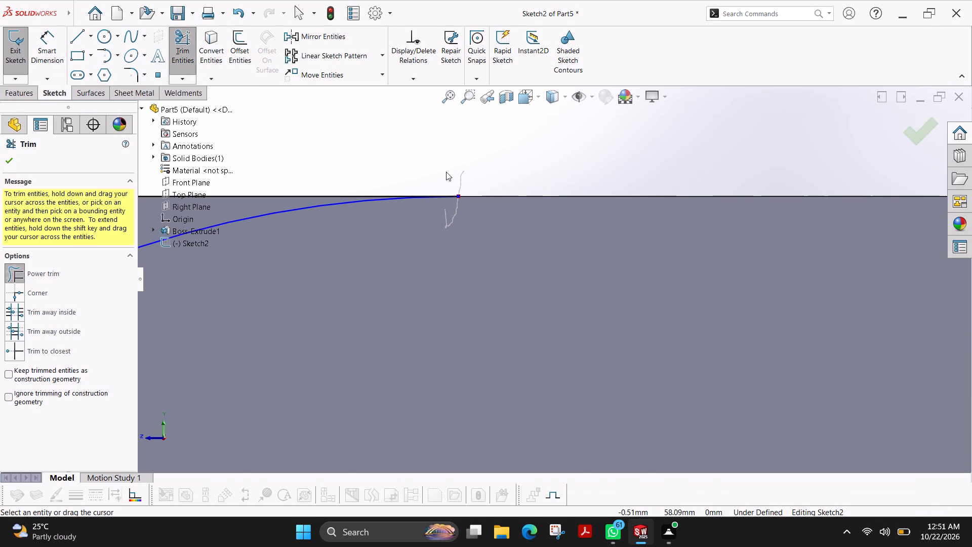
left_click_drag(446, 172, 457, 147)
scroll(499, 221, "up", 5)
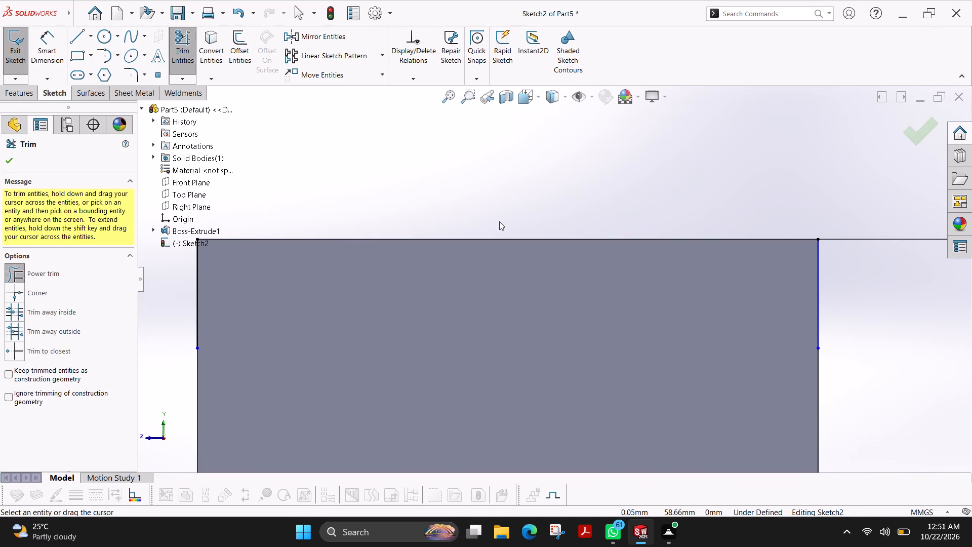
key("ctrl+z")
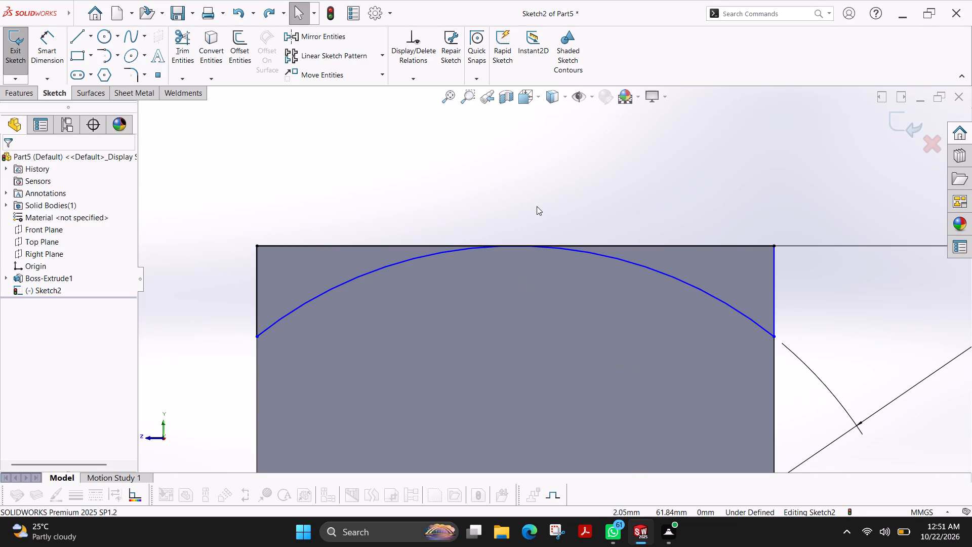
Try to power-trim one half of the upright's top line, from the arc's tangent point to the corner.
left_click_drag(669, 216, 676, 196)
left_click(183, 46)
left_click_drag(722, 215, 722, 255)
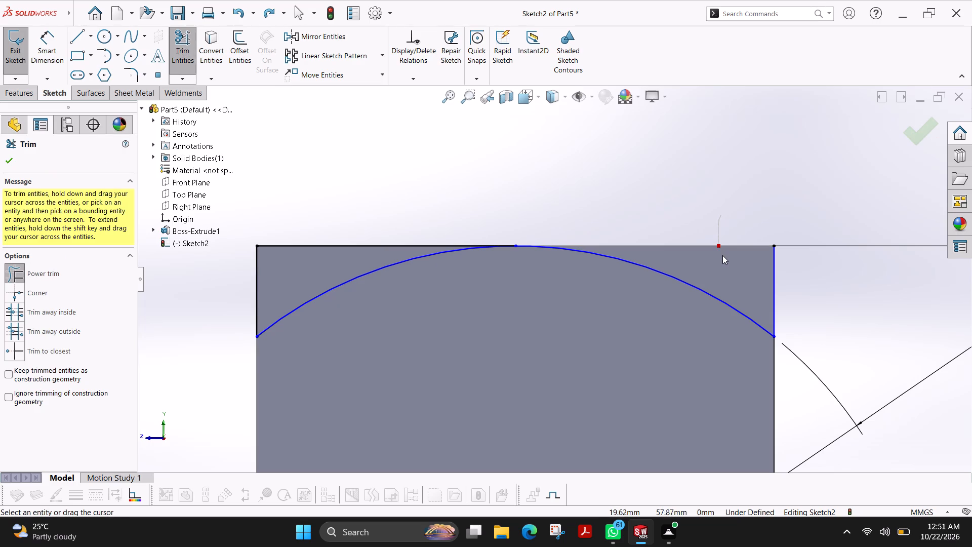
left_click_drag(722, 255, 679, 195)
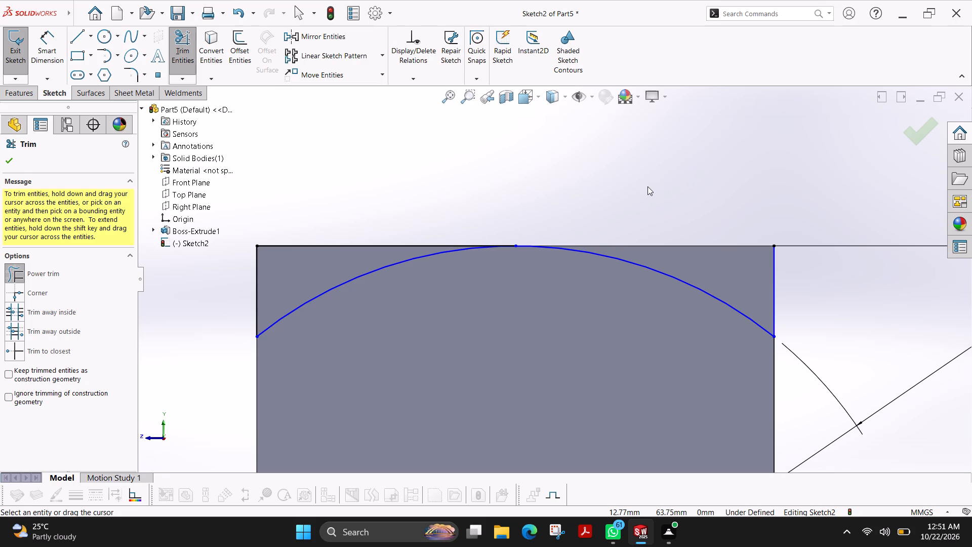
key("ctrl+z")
Delete the 80 mm arc and the horizontal line along the upright's top edge from Sketch2.
scroll(527, 281, "up", 7)
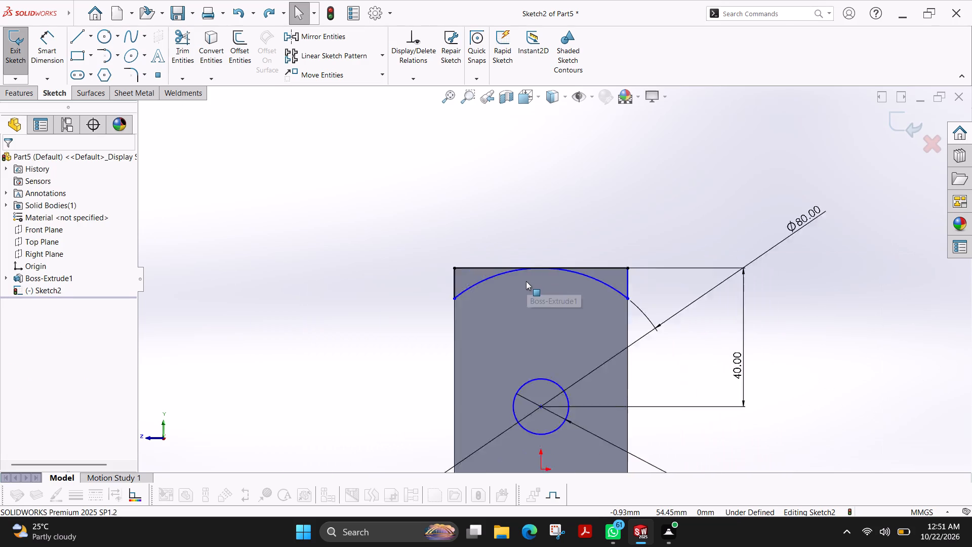
scroll(526, 281, "up", 1)
key("Escape")
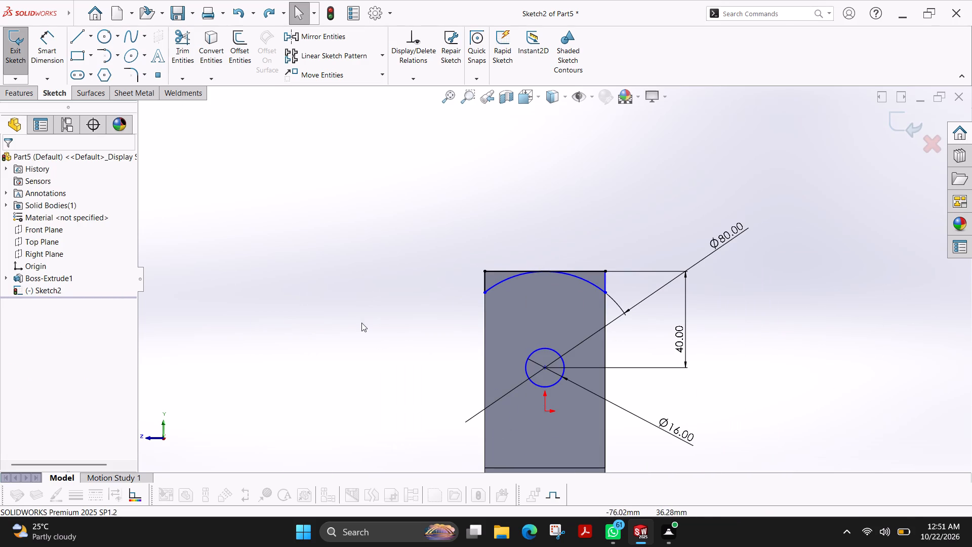
left_click_drag(555, 295, 513, 227)
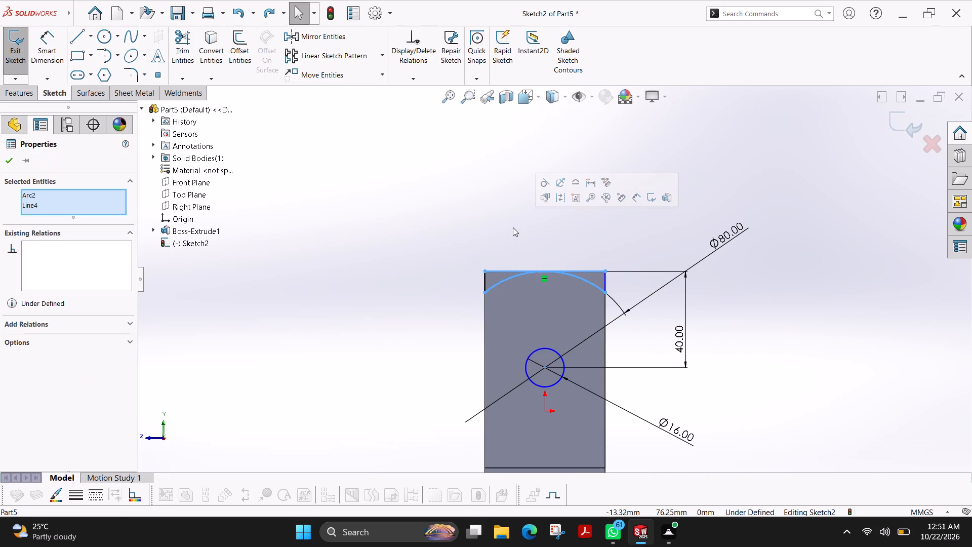
key("Delete")
left_click(420, 260)
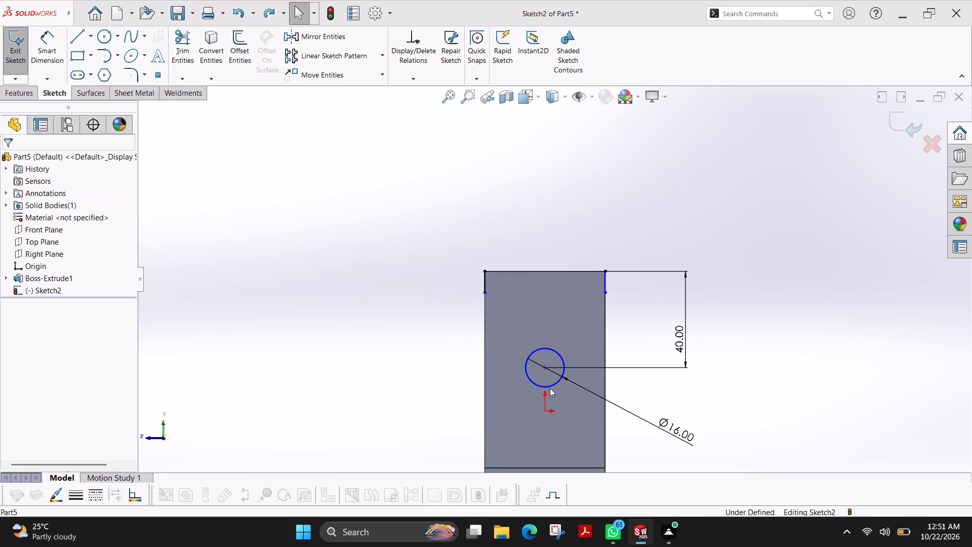
Delete the 16 mm circle and the remaining short vertical lines from Sketch2, leaving it empty, and exit the sketch.
left_click_drag(576, 398, 521, 322)
key("Delete")
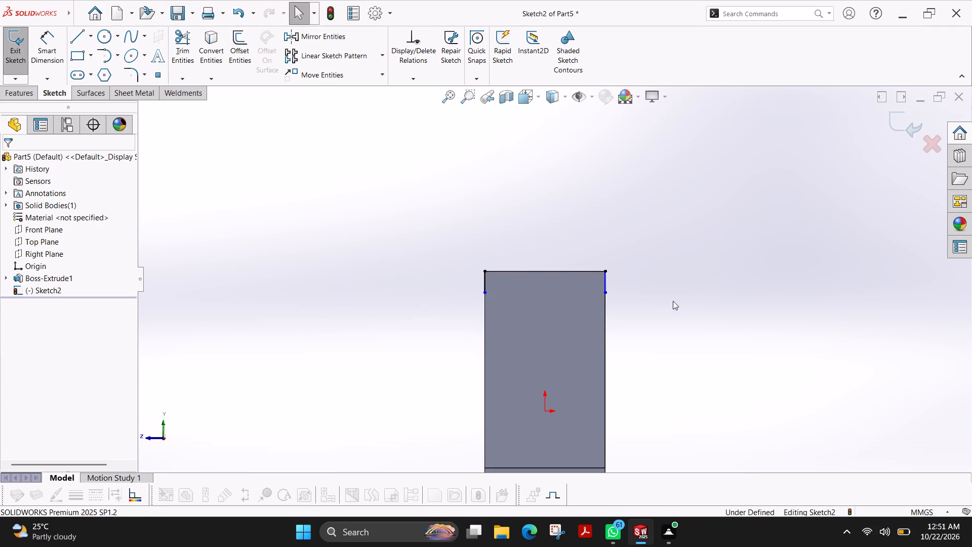
left_click_drag(677, 304, 418, 241)
key("Delete")
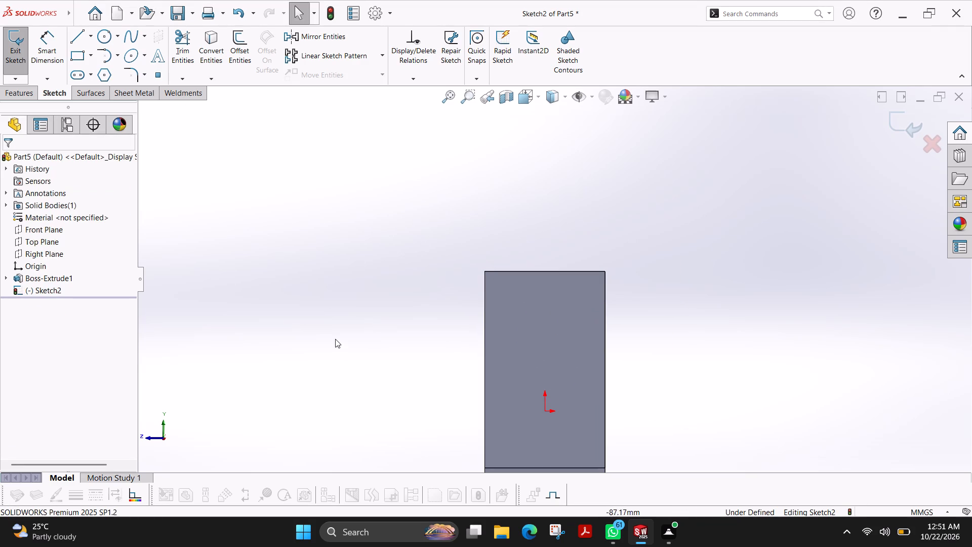
middle_click_drag(349, 293, 419, 319, "ctrl+shift")
scroll(431, 330, "up", 2)
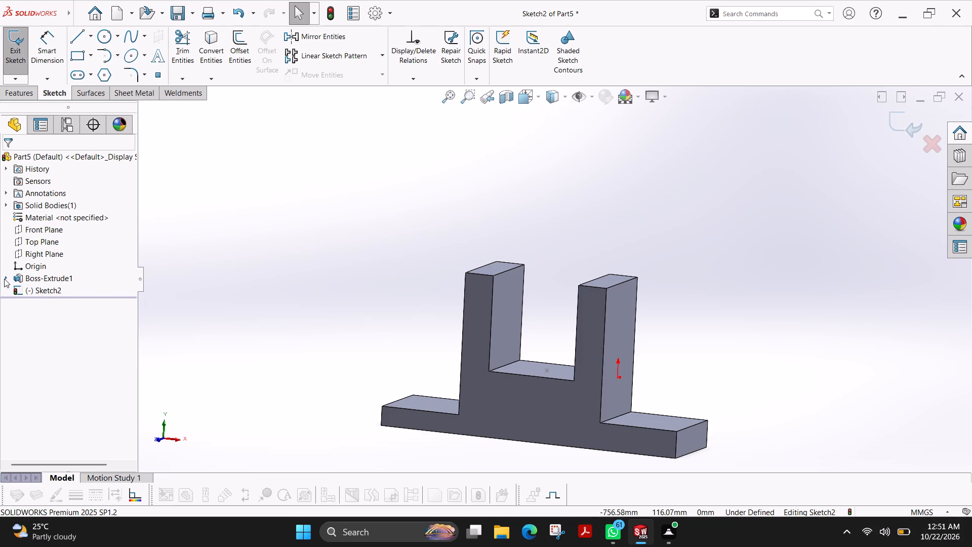
left_click(40, 293)
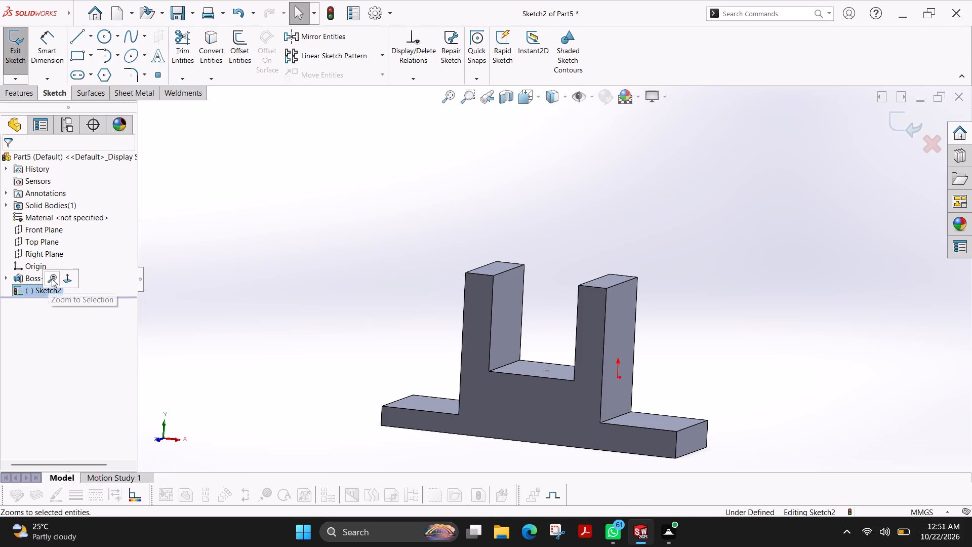
left_click(17, 68)
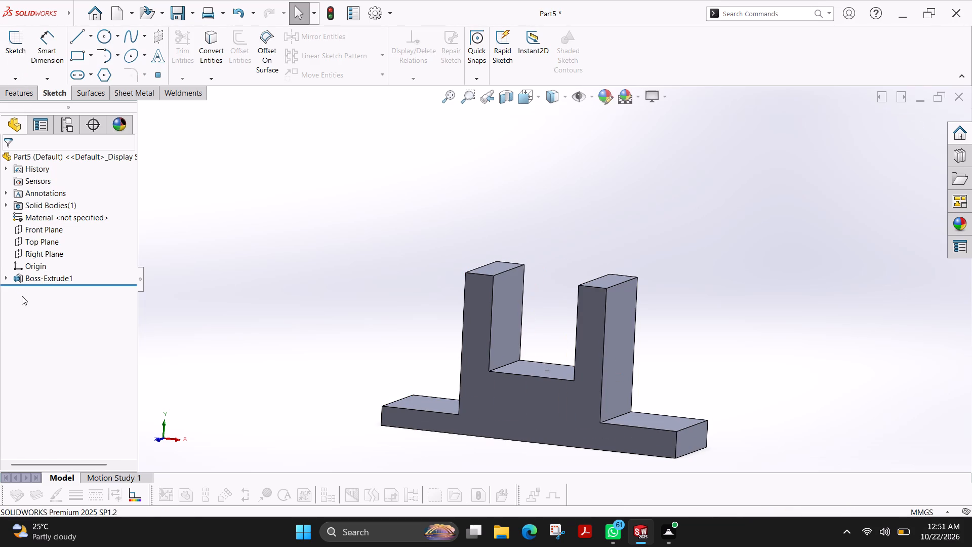
Reopen Boss-Extrude1's Sketch1 and set the height of the right upright to 60 mm.
left_click(3, 275)
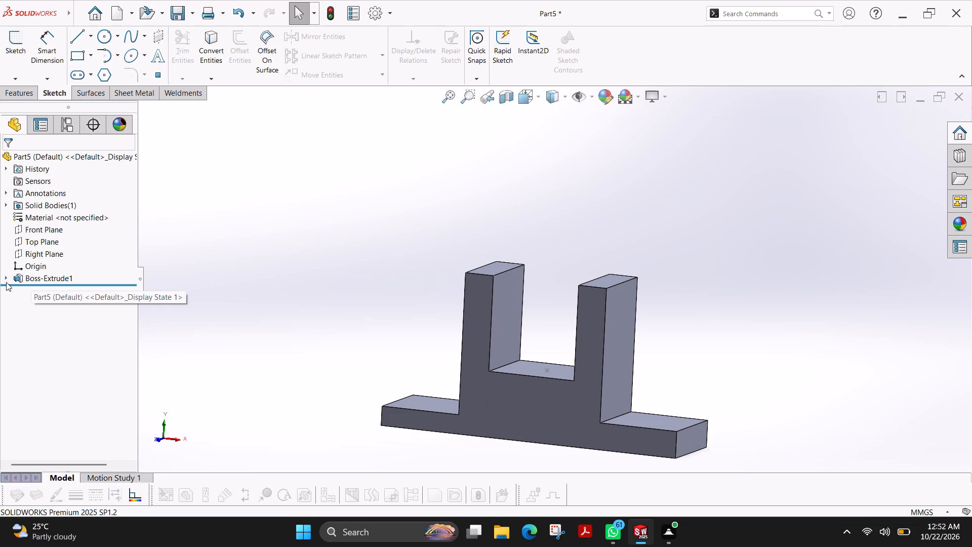
left_click(6, 282)
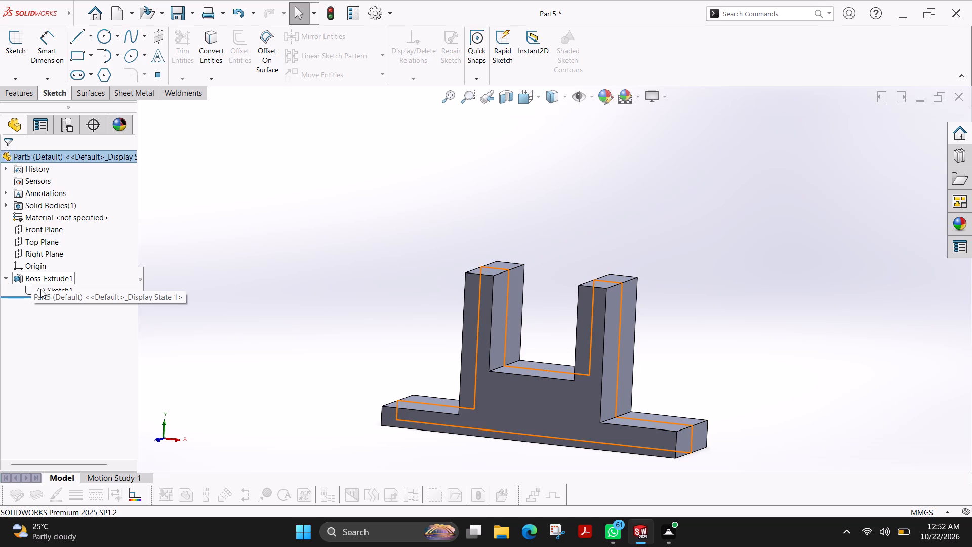
left_click(40, 289)
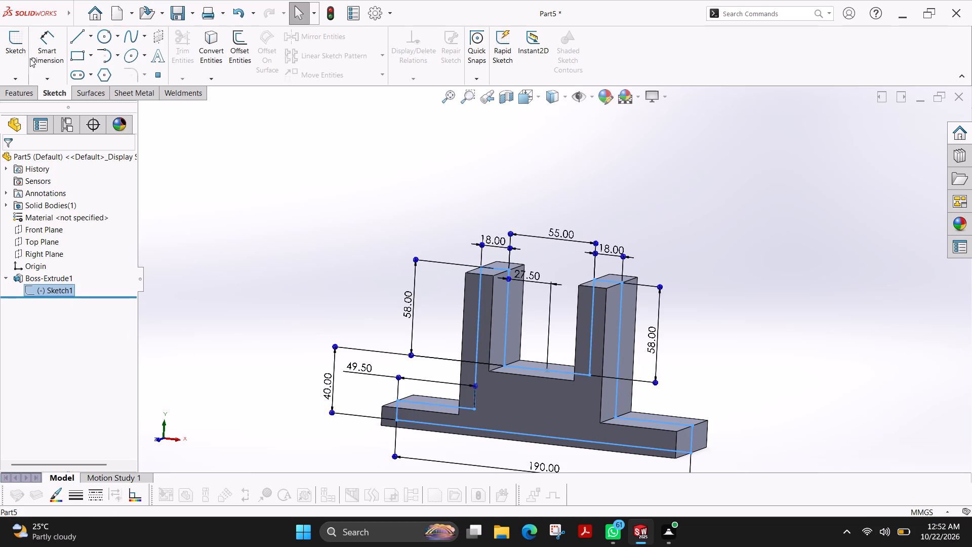
left_click(19, 53)
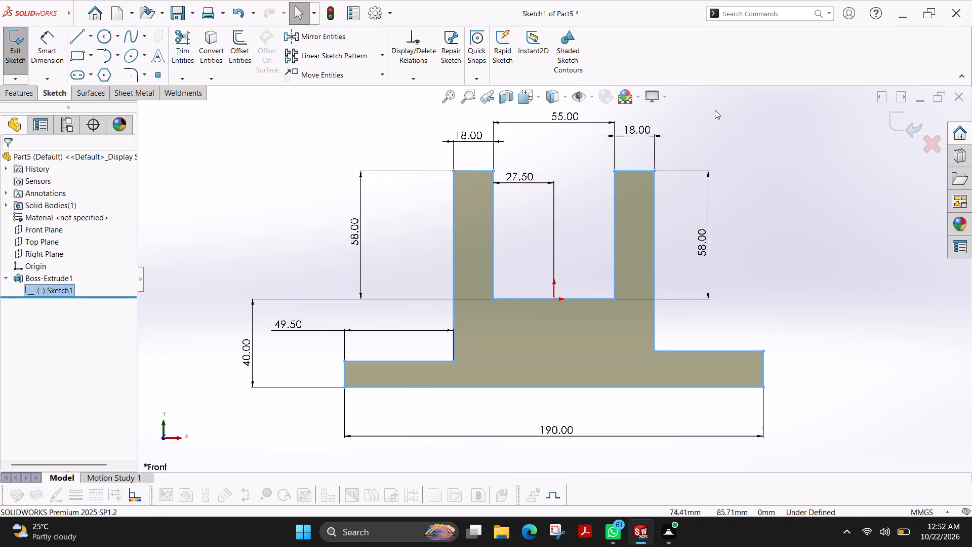
scroll(715, 110, "up", 1)
scroll(682, 127, "down", 1)
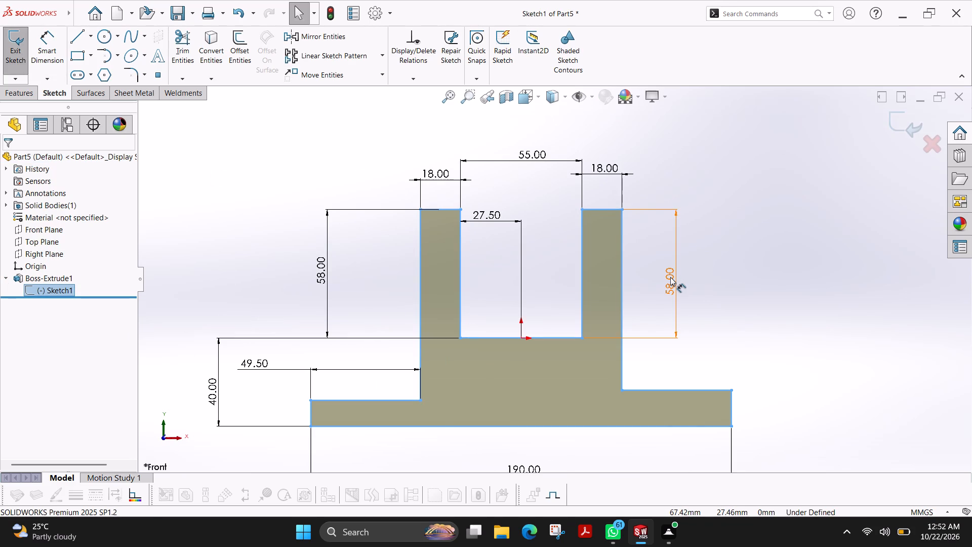
double_click(670, 277)
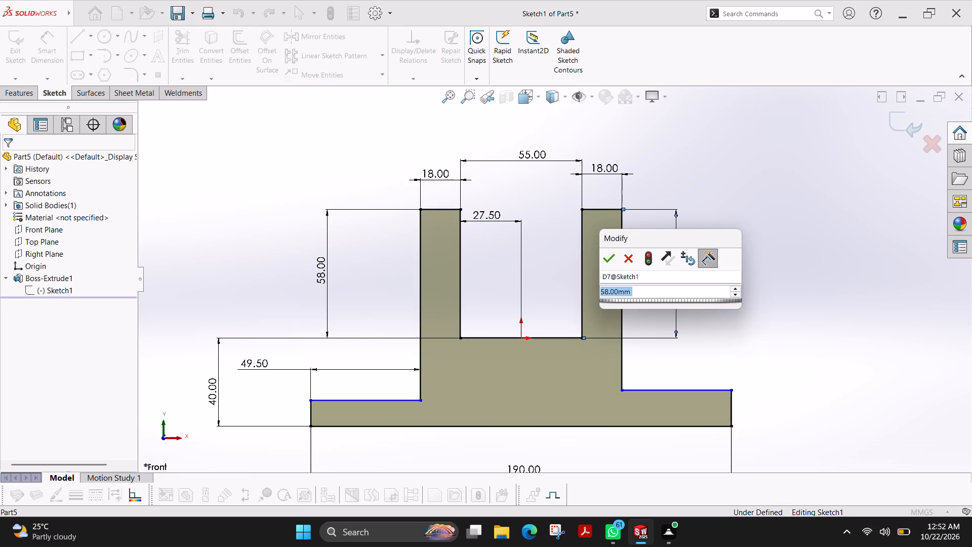
type("60")
key("Return")
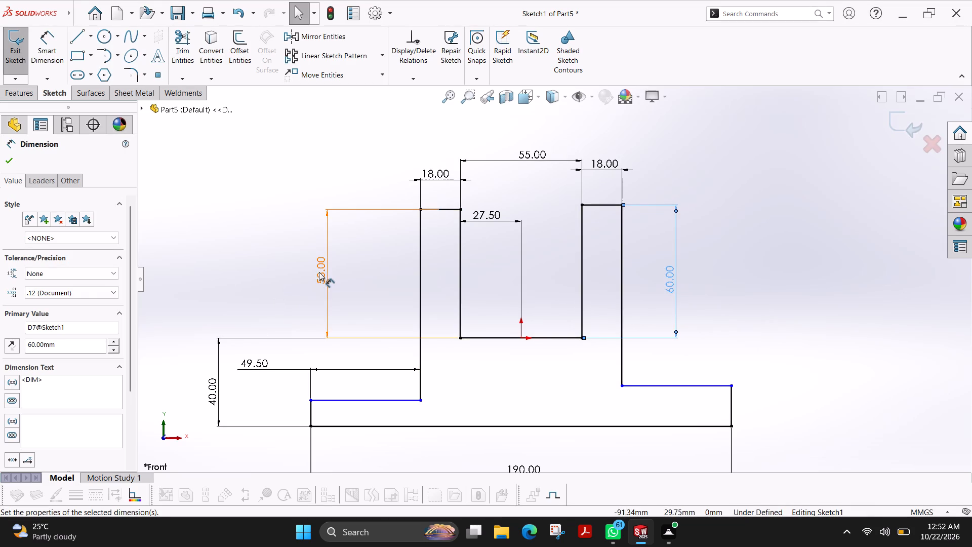
Set the height of the left upright to 60 mm in Sketch1 and exit the sketch to rebuild the part.
double_click(319, 272)
key("3")
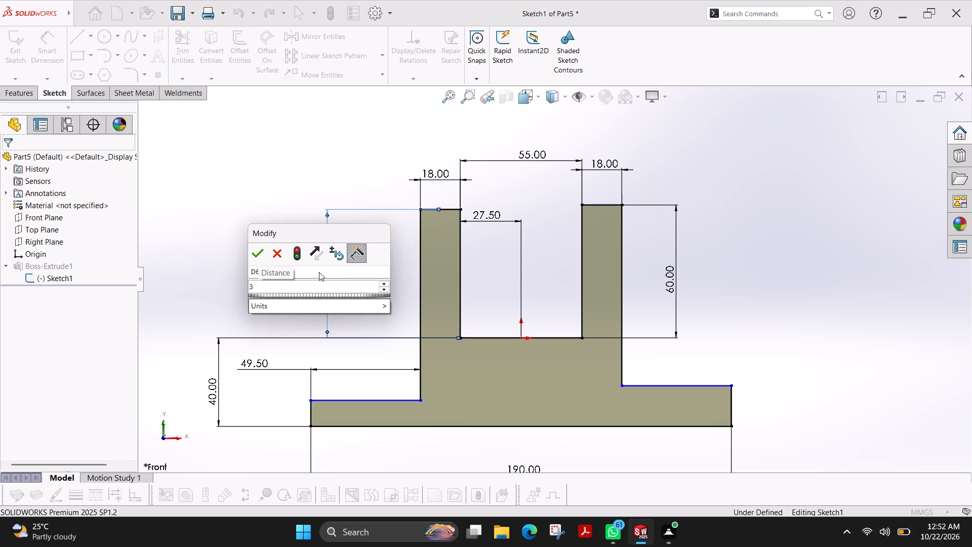
key("BackSpace")
type("60")
key("Return")
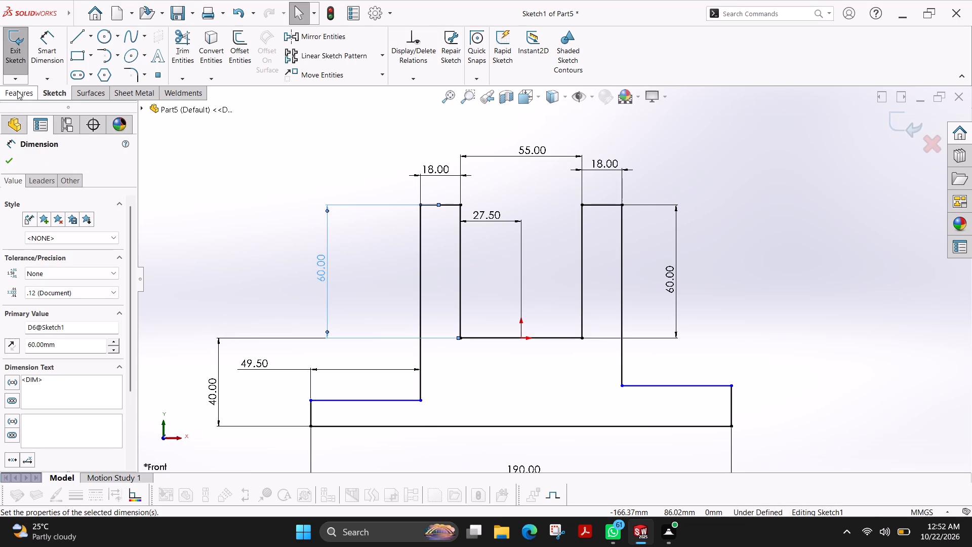
left_click(17, 91)
left_click(9, 162)
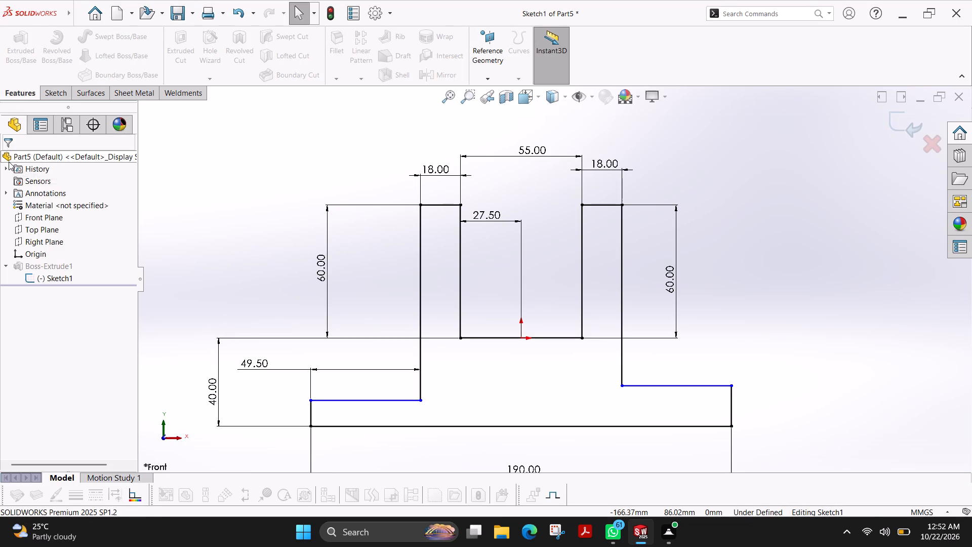
left_click(55, 88)
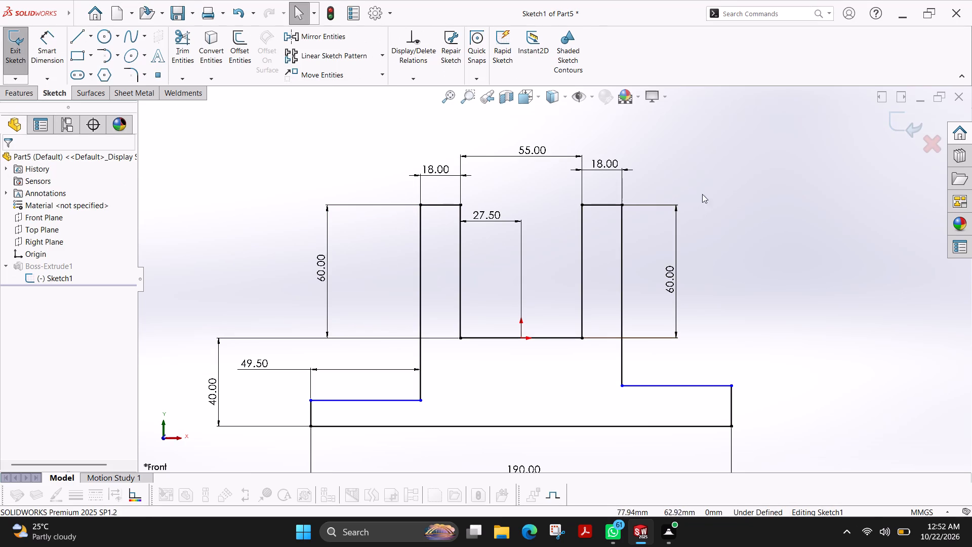
key("Escape")
left_click(25, 44)
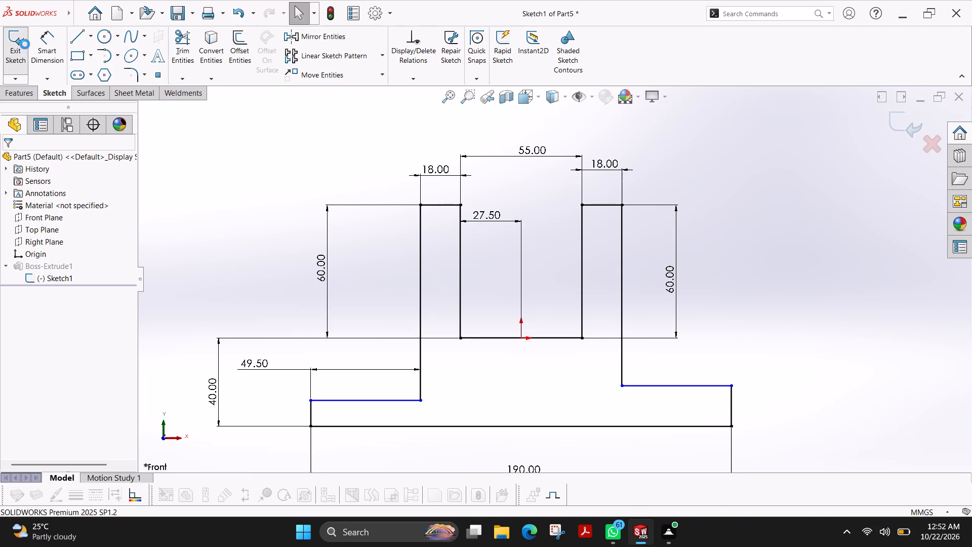
On the right upright's outer side face, sketch concentric circles about 13 mm and 38 mm in diameter, centred about 27 mm above the origin.
scroll(661, 289, "up", 2)
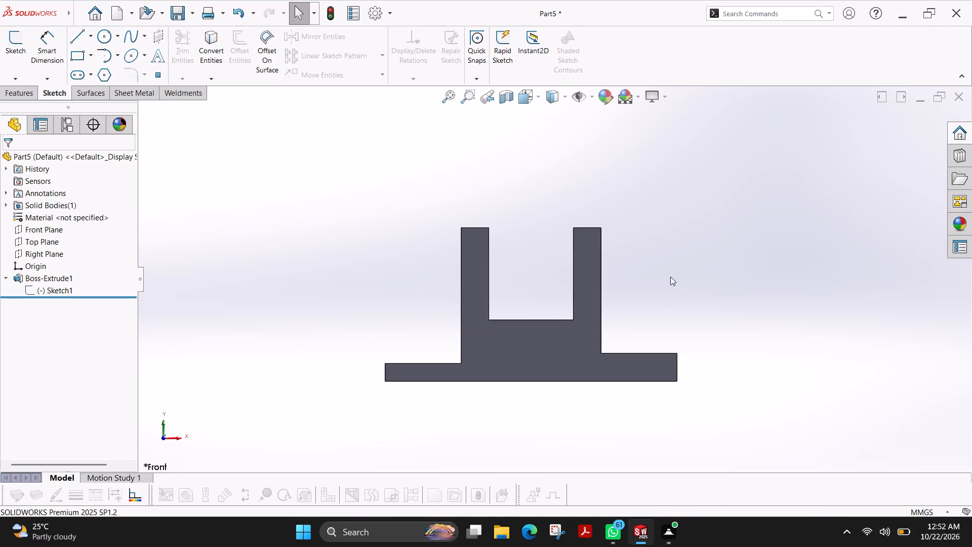
middle_click_drag(698, 249, 628, 278, "ctrl+shift")
left_click(548, 304)
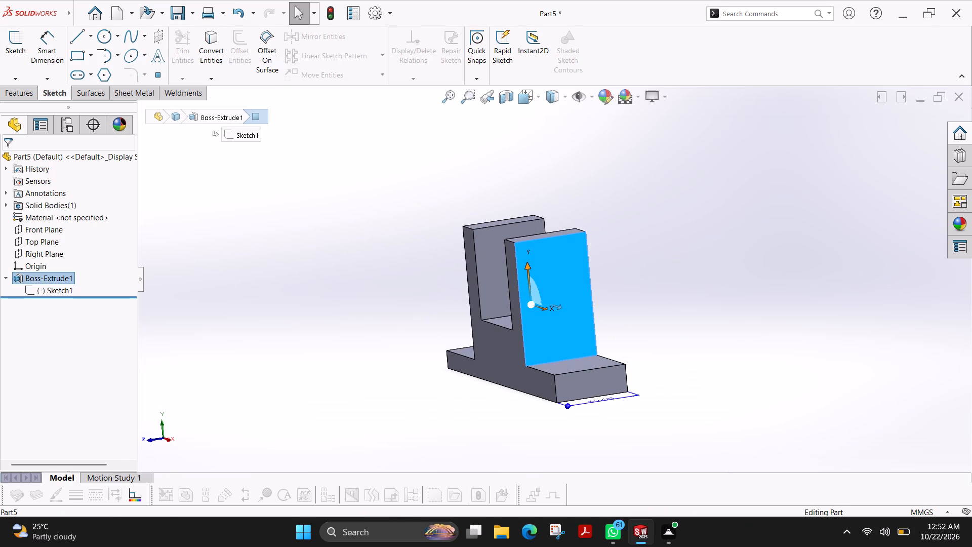
left_click(15, 48)
key("Escape")
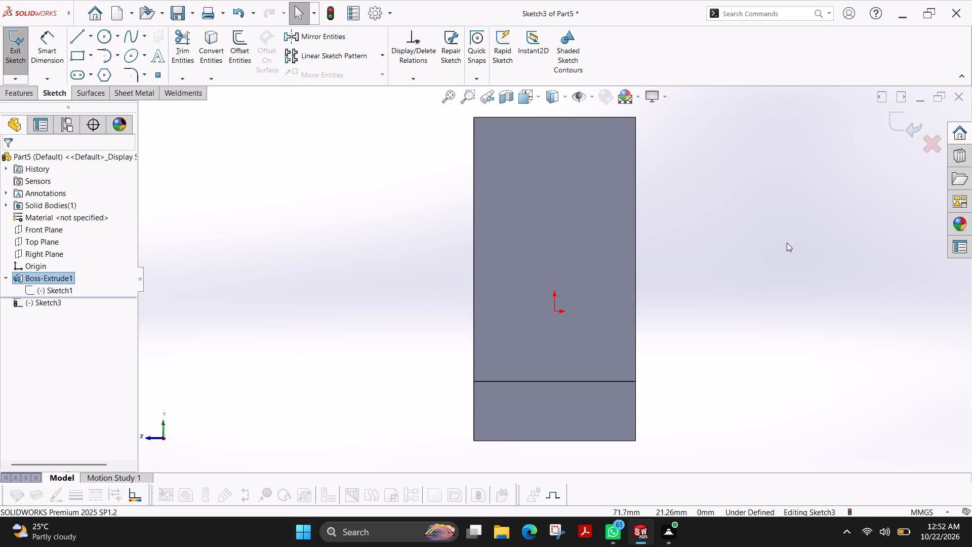
scroll(734, 203, "up", 2)
scroll(731, 202, "down", 1)
left_click(112, 43)
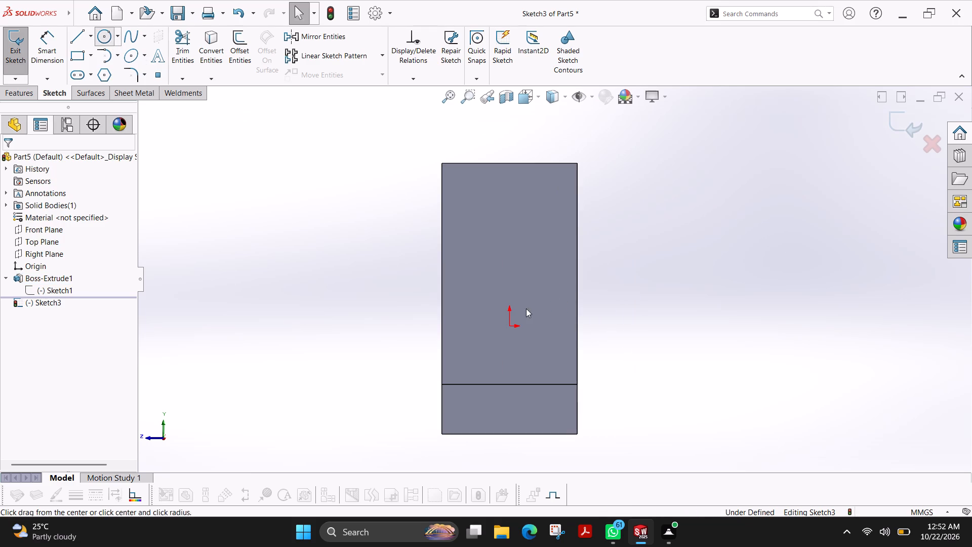
left_click(509, 253)
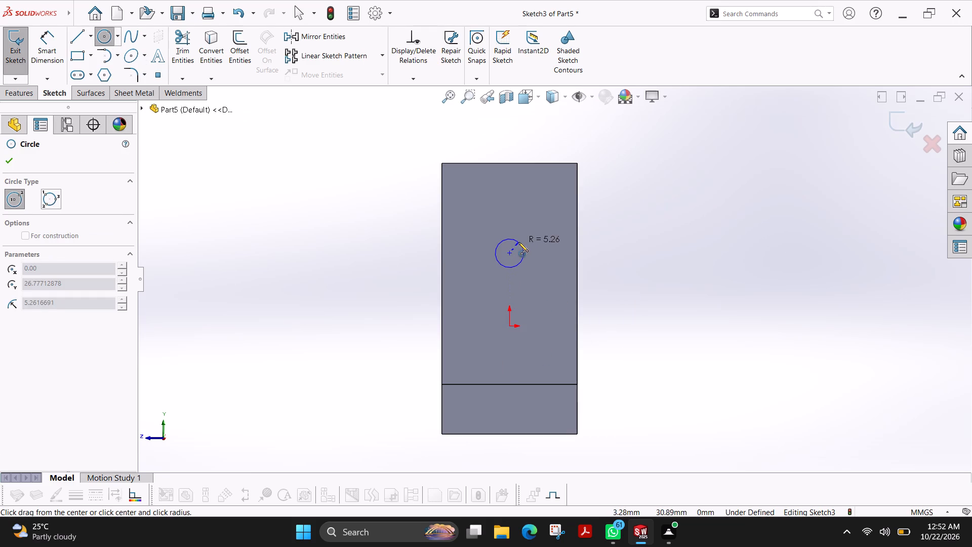
left_click(522, 240)
left_click(509, 252)
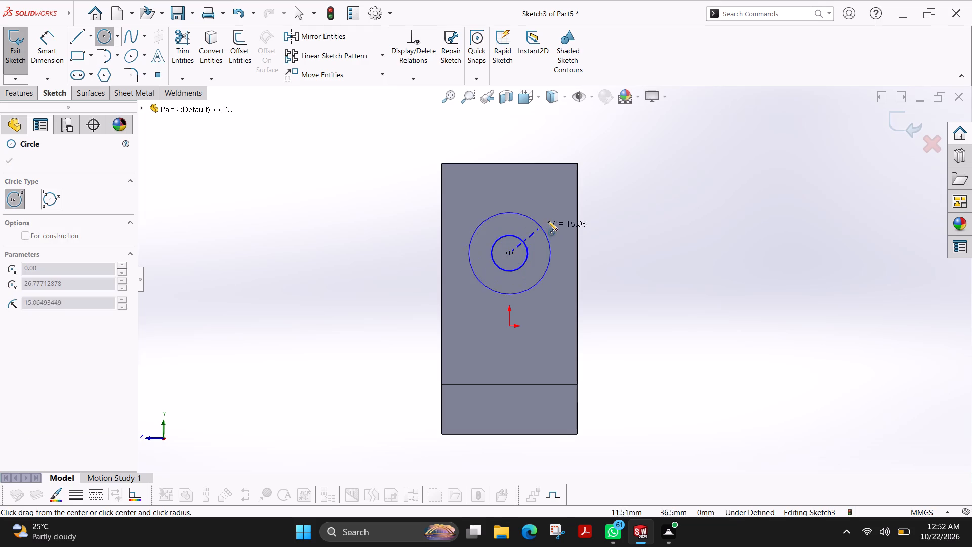
left_click(549, 219)
left_click(12, 168)
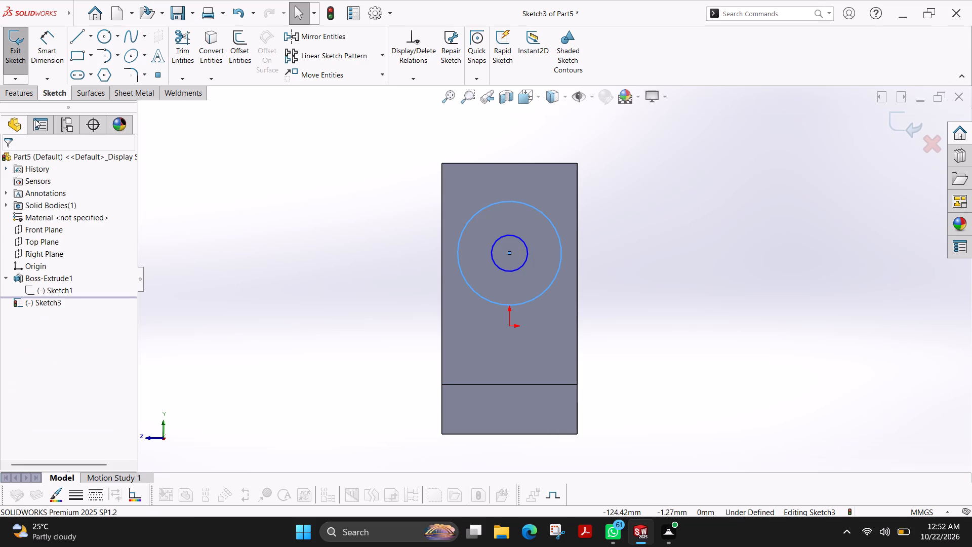
Dimension the inner circle's diameter as 16 mm.
left_click(44, 63)
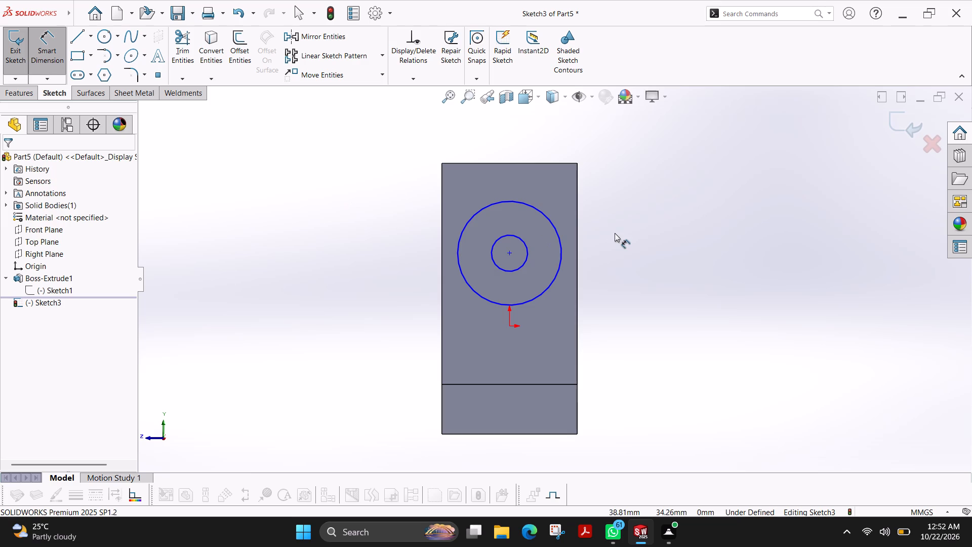
left_click(528, 257)
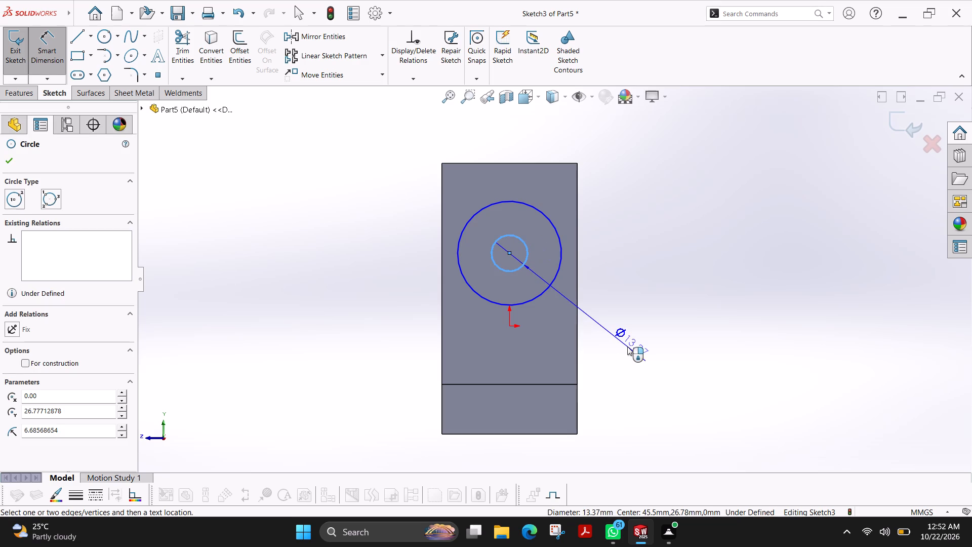
left_click(627, 346)
type("16")
key("Return")
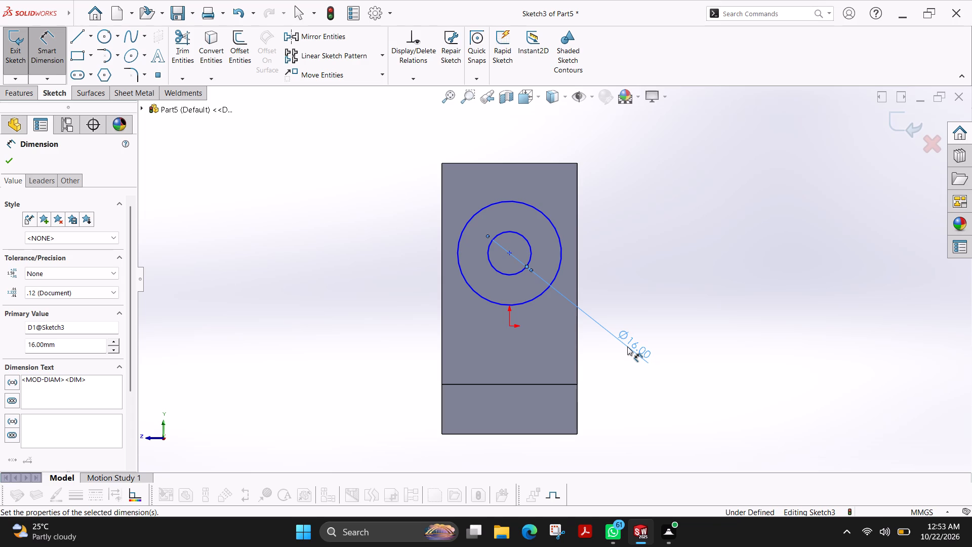
Dimension the outer circle's diameter as 80 mm.
left_click(561, 260)
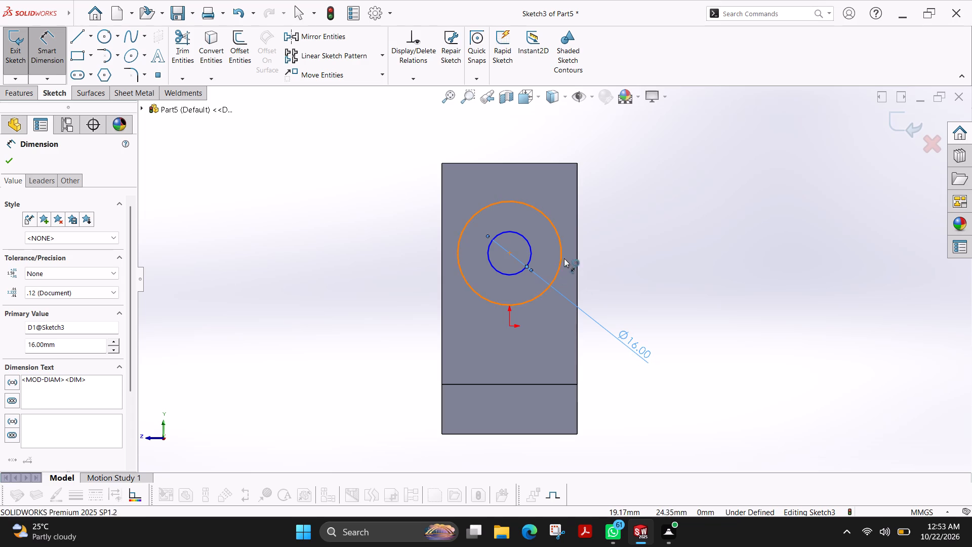
left_click(634, 151)
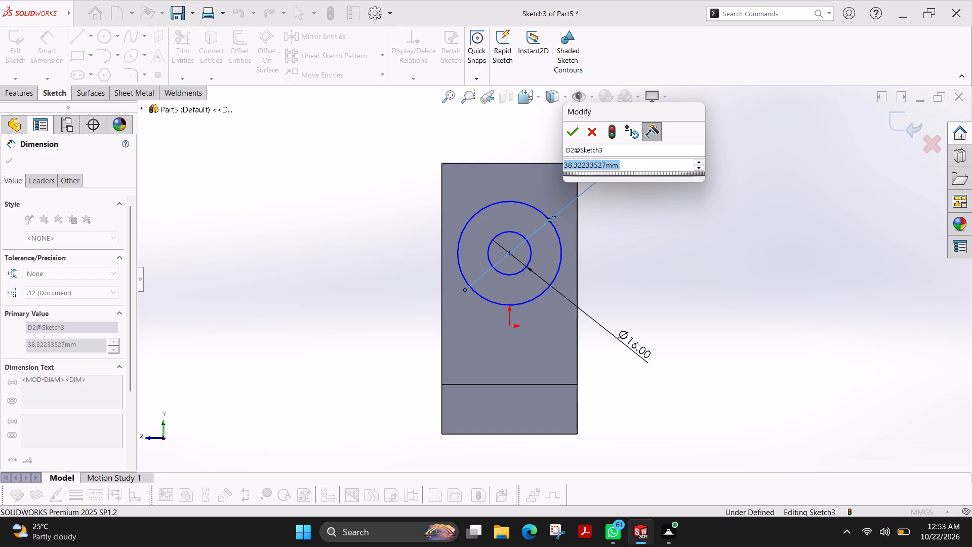
type("80")
key("Return")
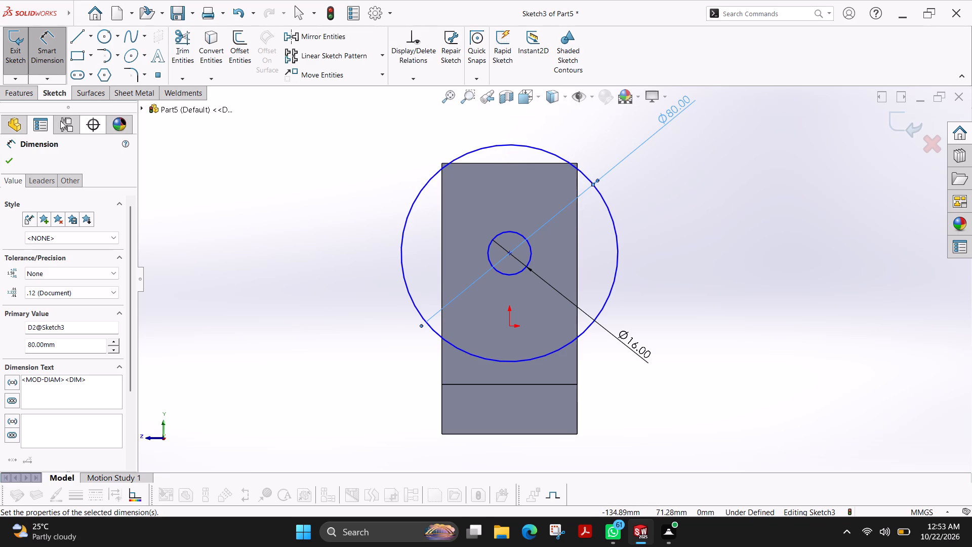
left_click(6, 161)
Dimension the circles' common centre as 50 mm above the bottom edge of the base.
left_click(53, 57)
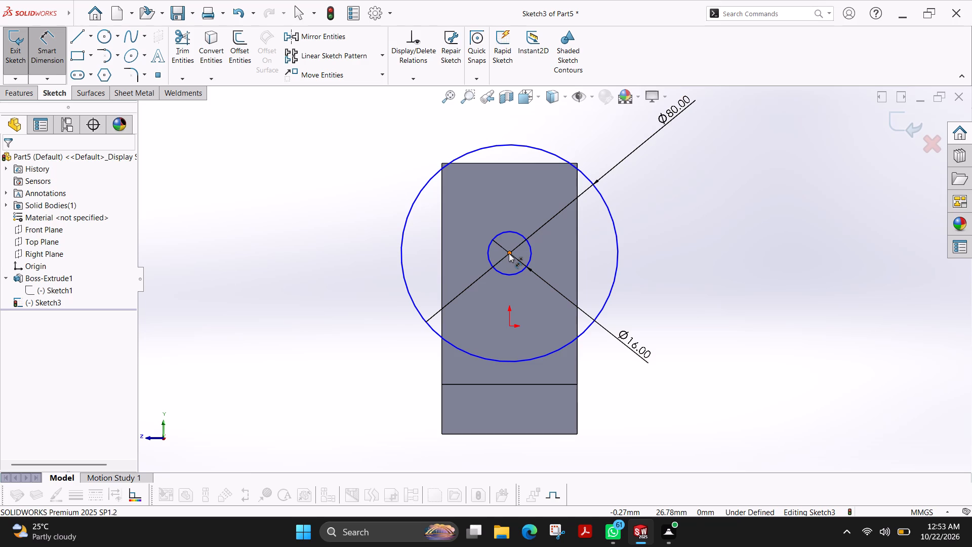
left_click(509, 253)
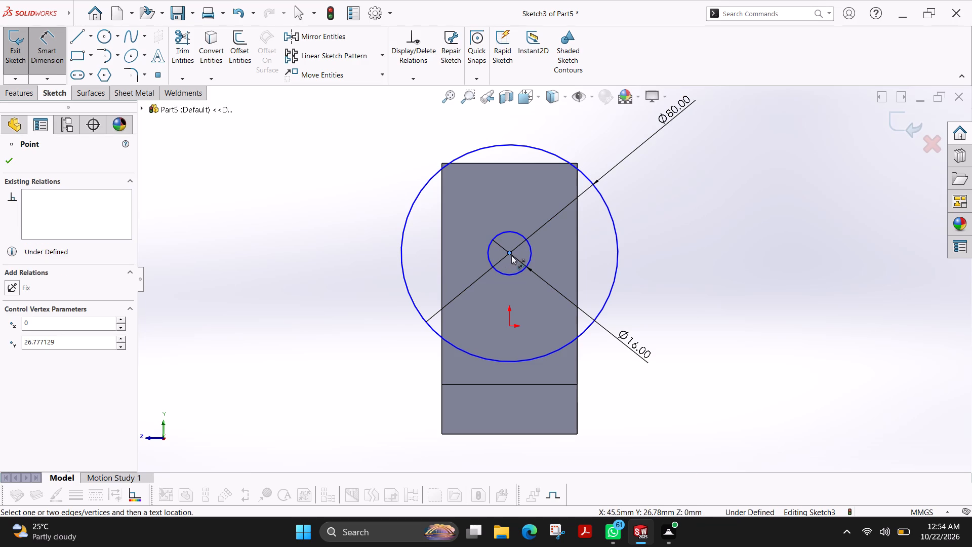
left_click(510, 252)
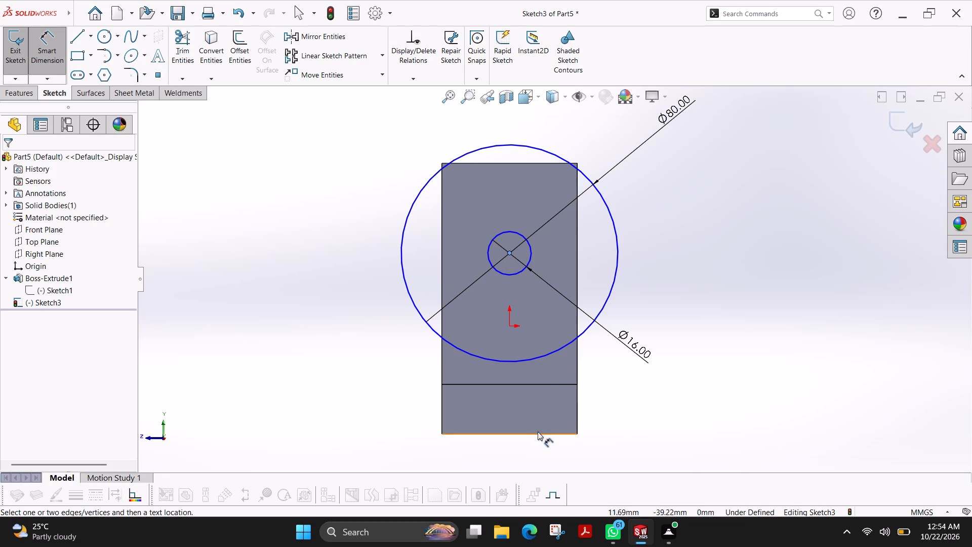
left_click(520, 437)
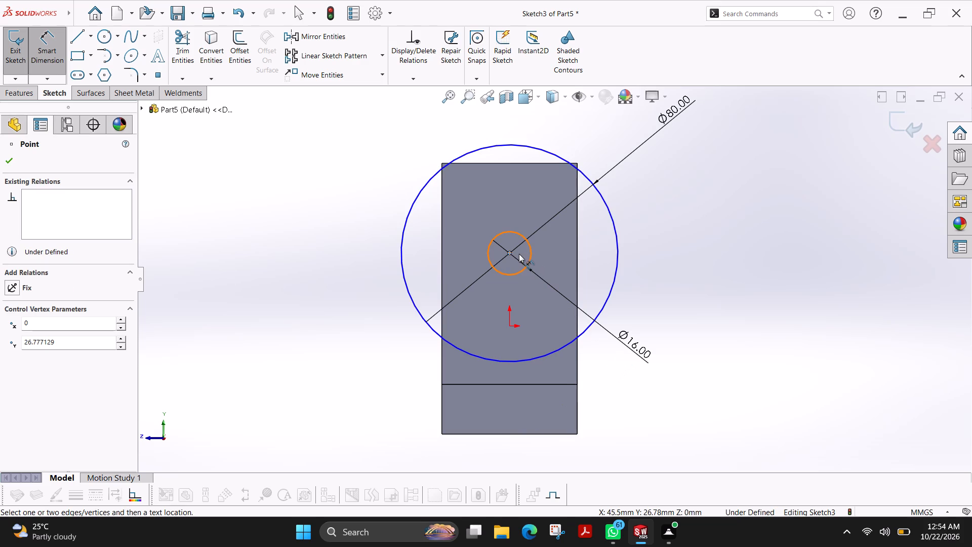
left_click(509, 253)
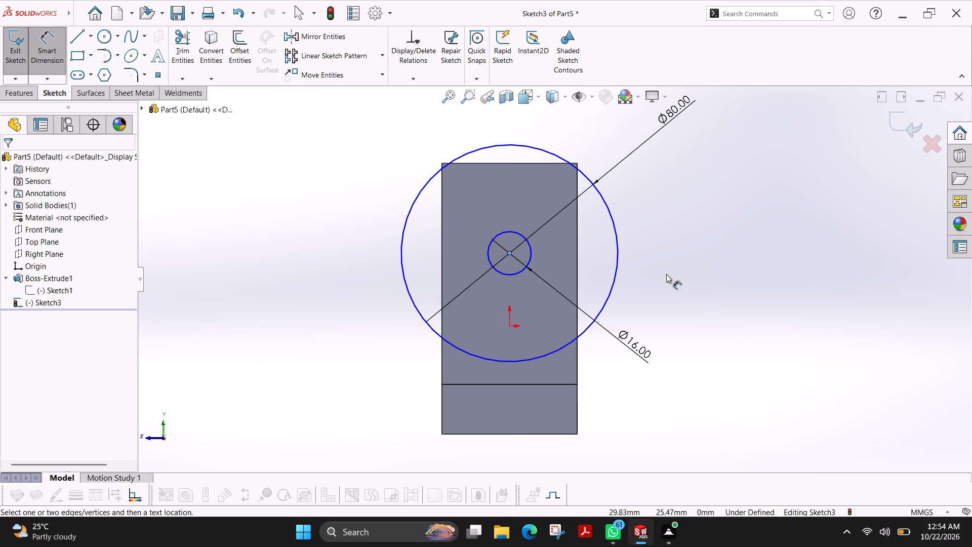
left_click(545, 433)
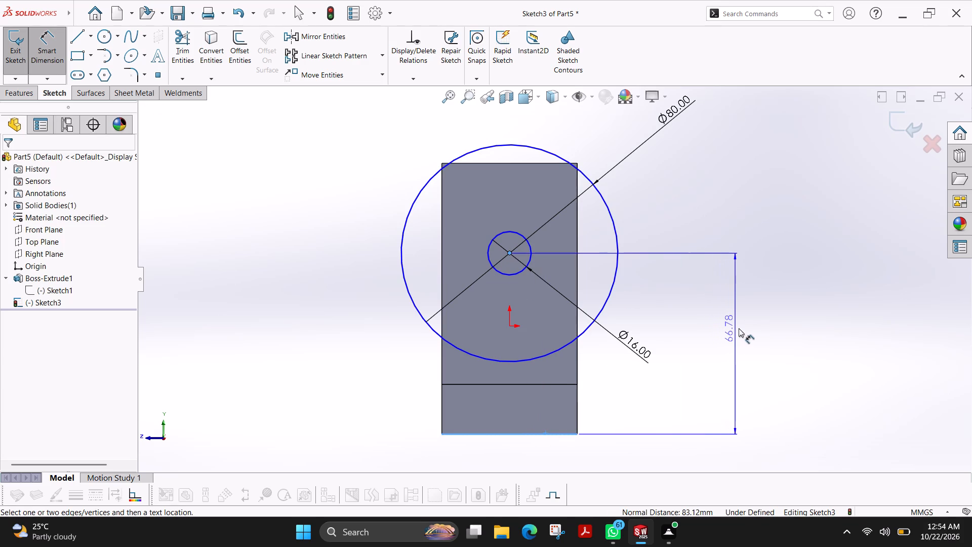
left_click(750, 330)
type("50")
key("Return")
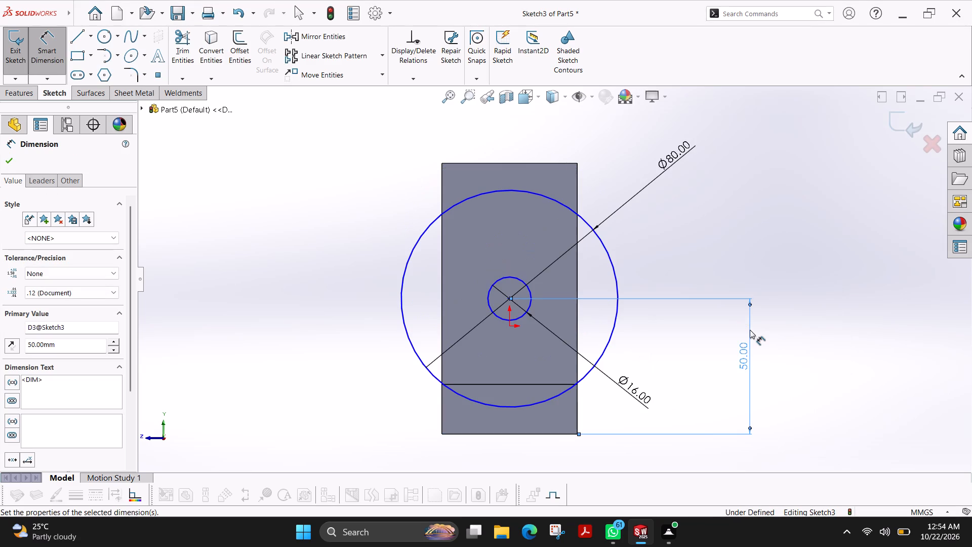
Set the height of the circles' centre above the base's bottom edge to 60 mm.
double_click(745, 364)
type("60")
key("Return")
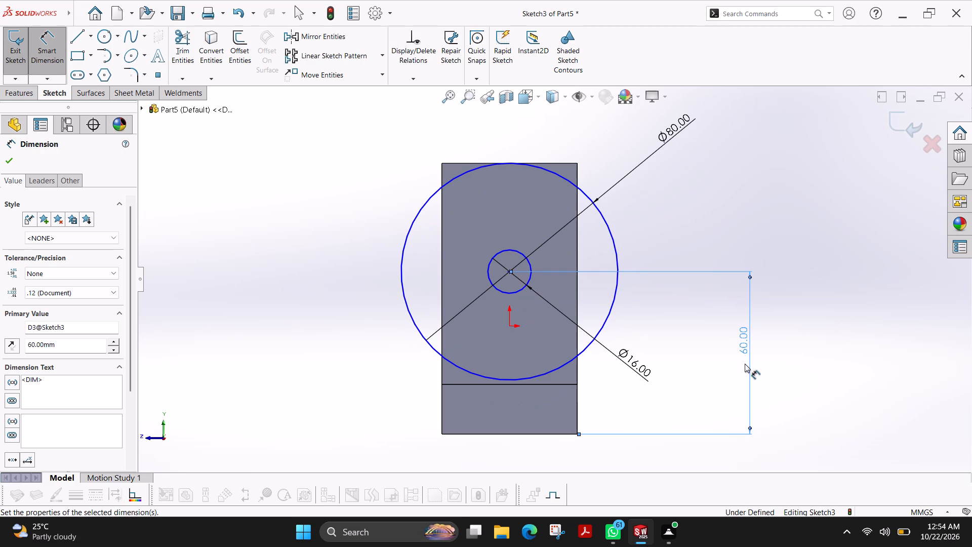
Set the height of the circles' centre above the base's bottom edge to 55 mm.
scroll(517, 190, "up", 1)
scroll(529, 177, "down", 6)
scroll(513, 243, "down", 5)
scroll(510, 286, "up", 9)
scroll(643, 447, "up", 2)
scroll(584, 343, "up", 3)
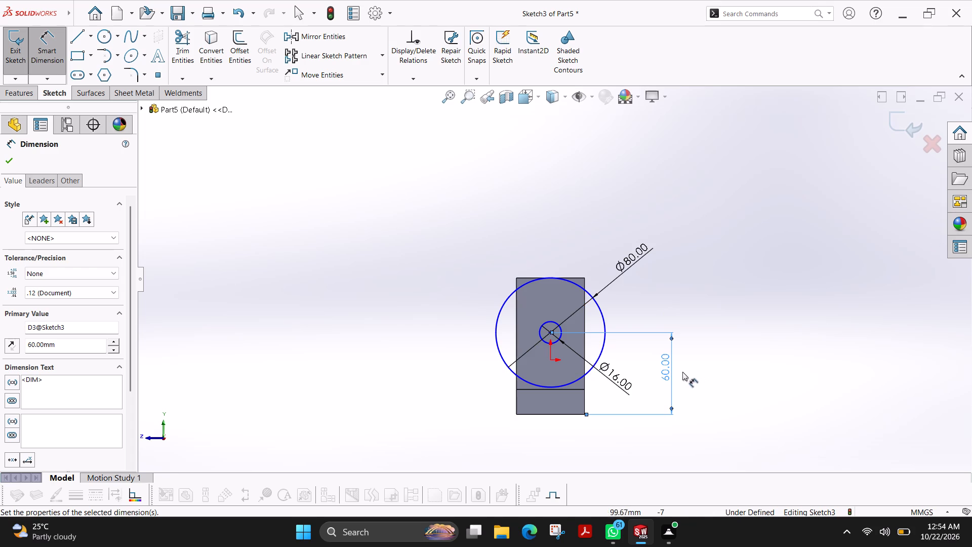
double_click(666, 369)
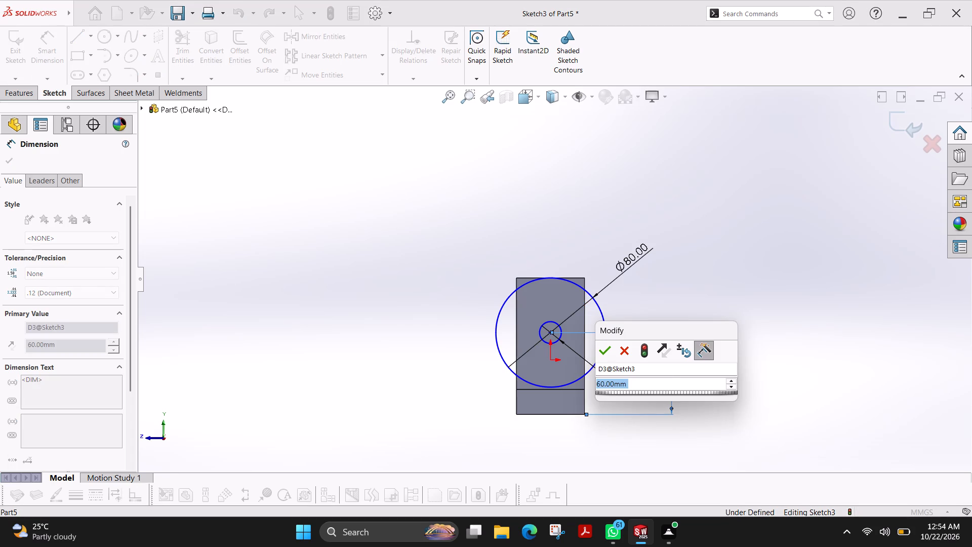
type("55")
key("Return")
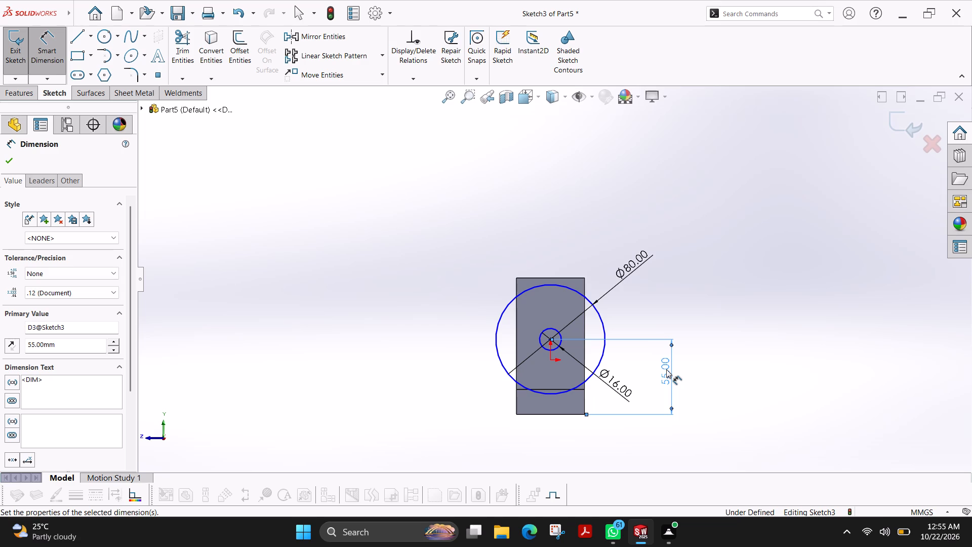
Undo the centre-height and diameter dimensions, both concentric circles and the side-face Sketch3 itself.
key("ctrl+z")
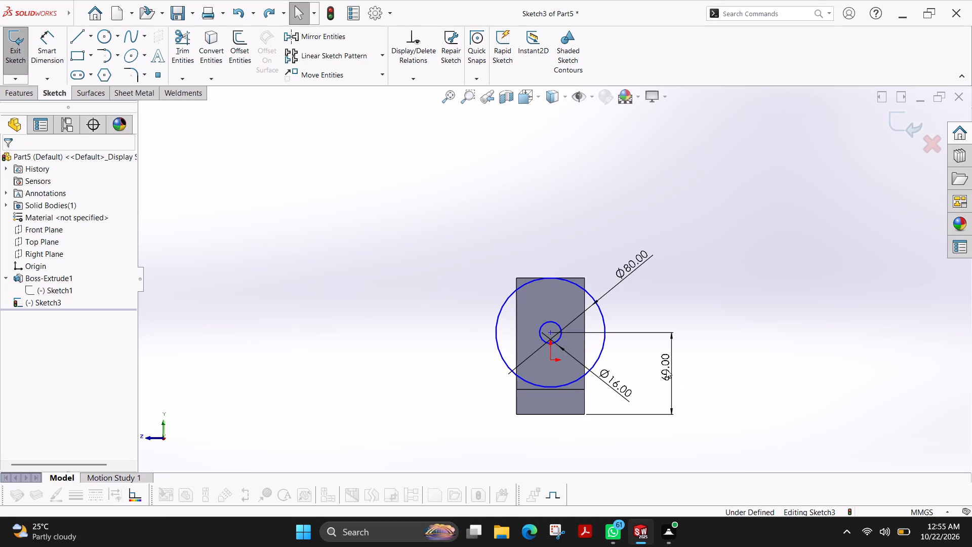
key("ctrl+z")
key("ctrl+z")
key("ctrl+z")
key("ctrl+z")
key("ctrl+z")
key("ctrl+z")
key("ctrl+z")
key("ctrl+z")
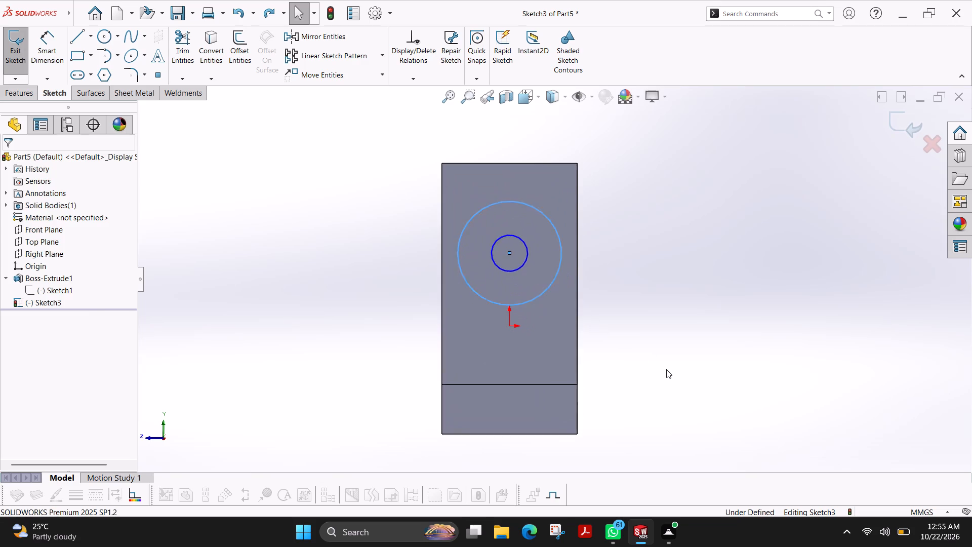
key("ctrl+z")
key("ctrl+z")
key("ctrl+z")
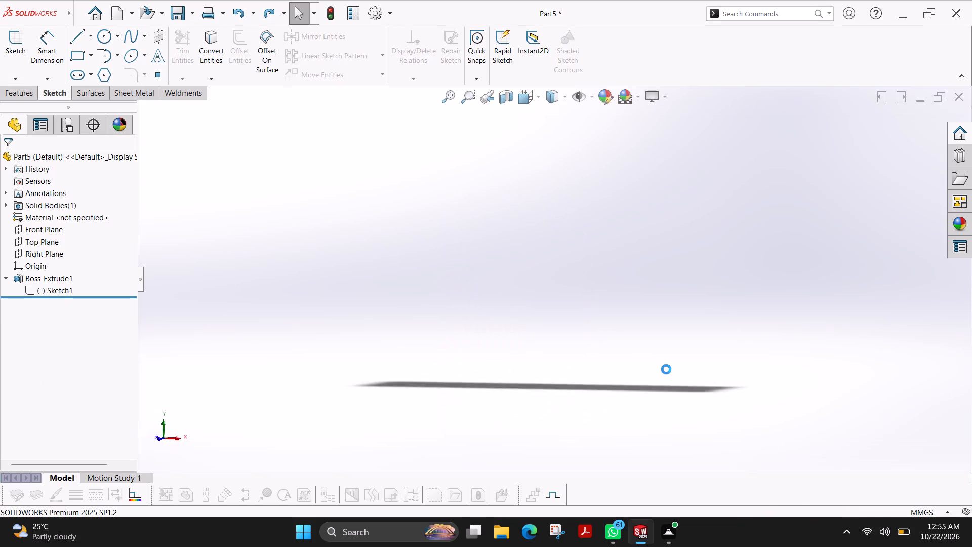
Undo the 60 mm upright height edits in Sketch1 and the earlier side-face Sketch2.
key("ctrl+z")
key("ctrl+z")
key("ctrl+z")
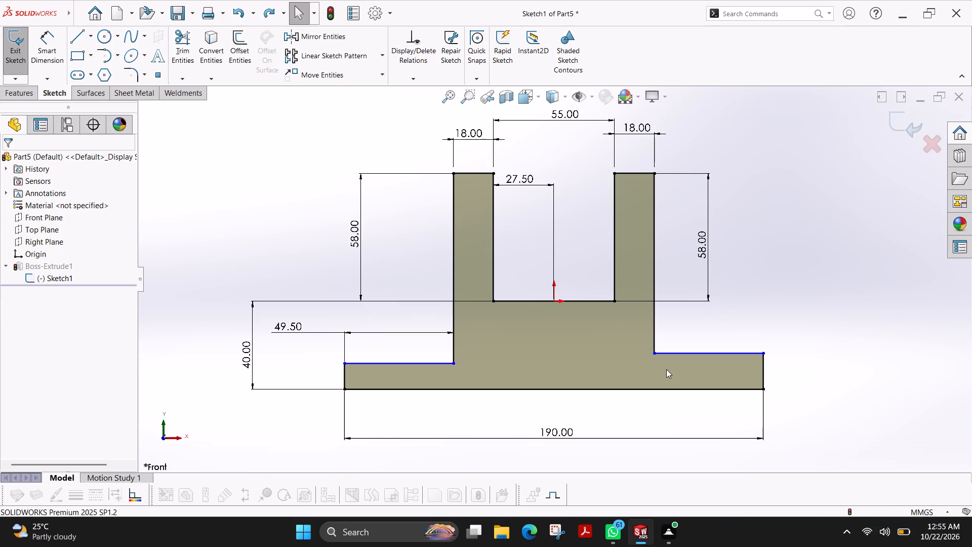
key("ctrl+z")
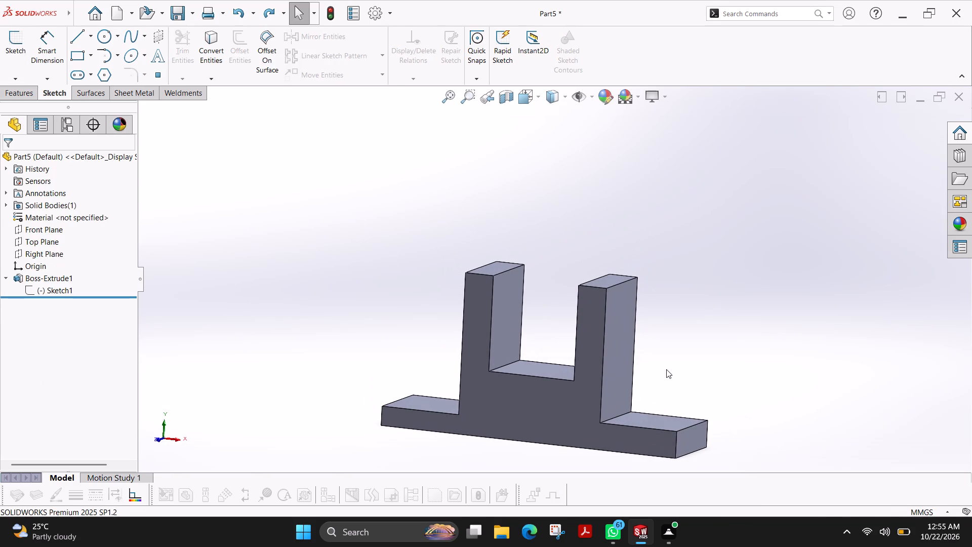
key("ctrl+z")
key("ctrl+z")
key("ctrl+z")
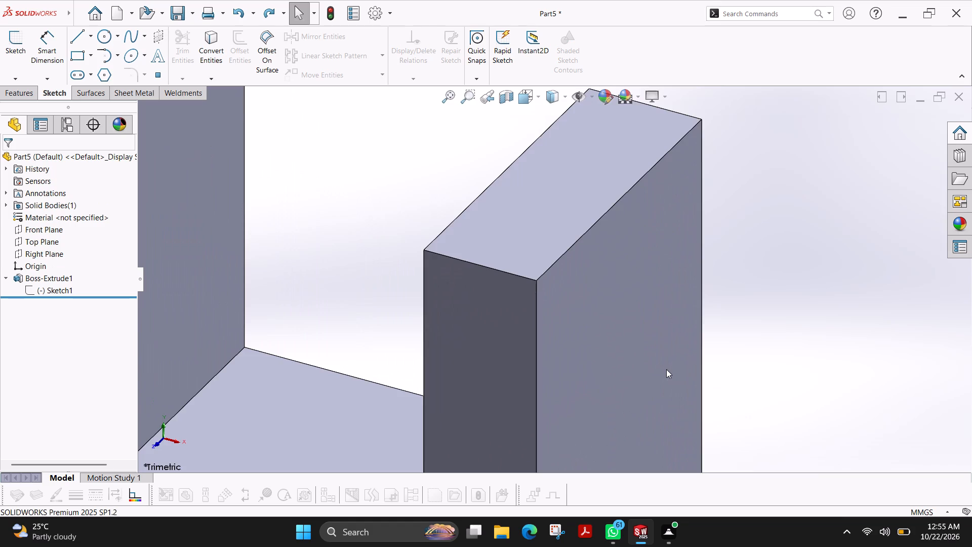
key("ctrl+z")
key("ctrl+z")
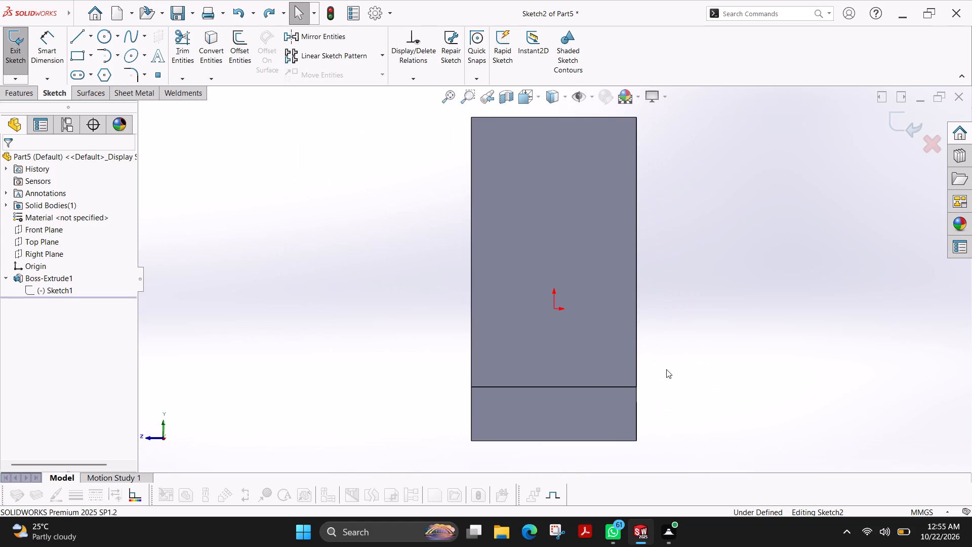
key("ctrl+z")
key("ctrl+z")
key("ctrl+z")
key("ctrl+z")
key("ctrl+z")
key("ctrl+z")
key("ctrl+z")
key("ctrl+z")
key("ctrl+z")
key("ctrl+z")
key("ctrl+z")
key("ctrl+z")
key("ctrl+z")
key("ctrl+z")
key("ctrl+z")
key("ctrl+z")
key("ctrl+z")
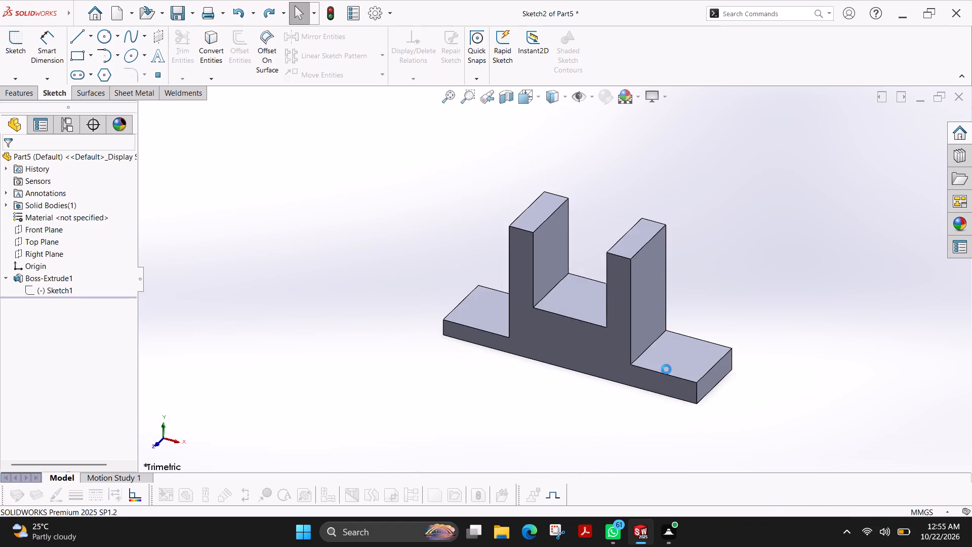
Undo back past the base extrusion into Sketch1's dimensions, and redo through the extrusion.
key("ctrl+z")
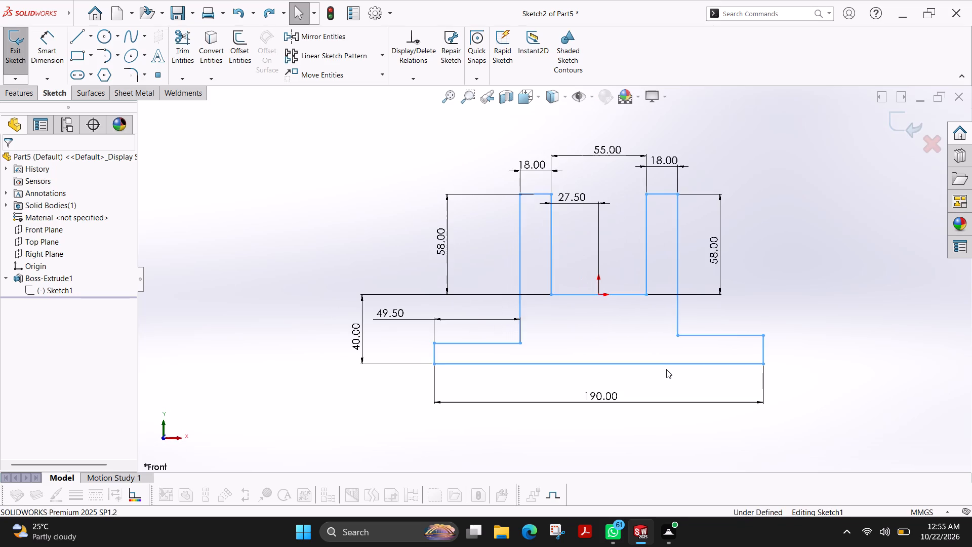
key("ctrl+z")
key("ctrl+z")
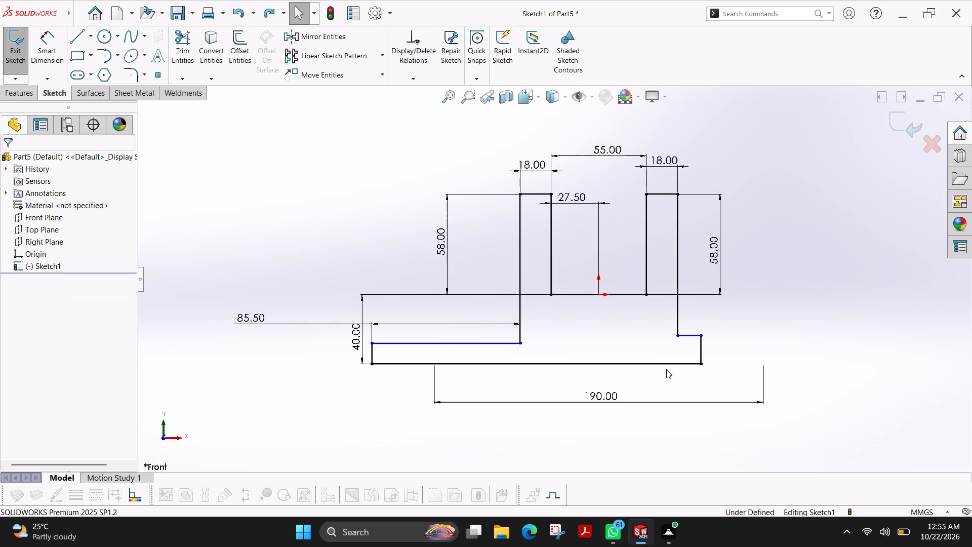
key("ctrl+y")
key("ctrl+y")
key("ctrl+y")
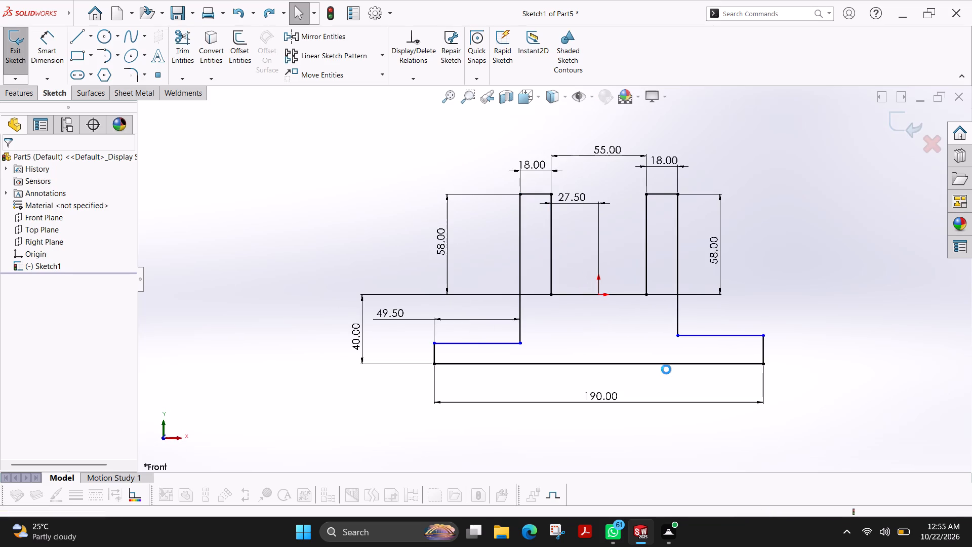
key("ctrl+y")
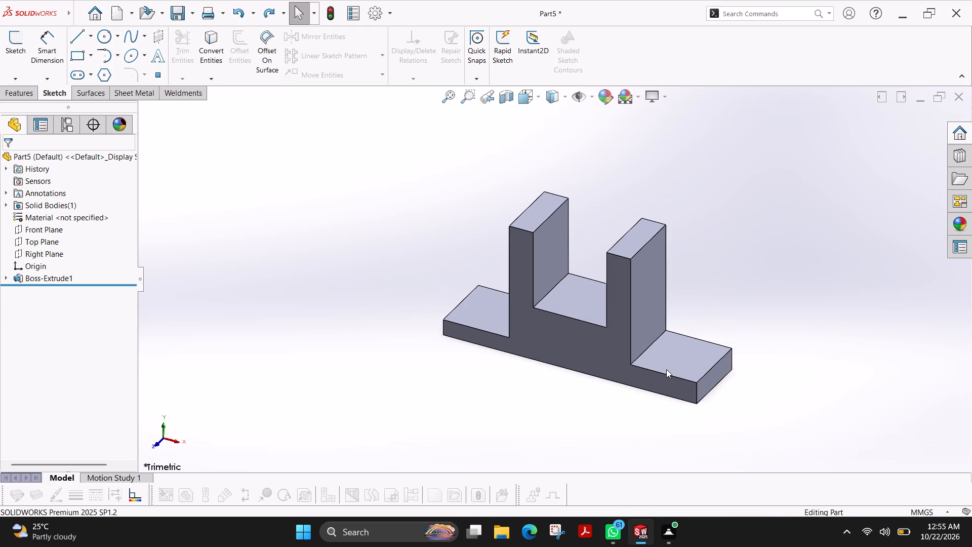
On the right upright's outer side face, sketch concentric circles about 13 mm and 69 mm in diameter, centred about 23 mm above the origin.
left_click(644, 308)
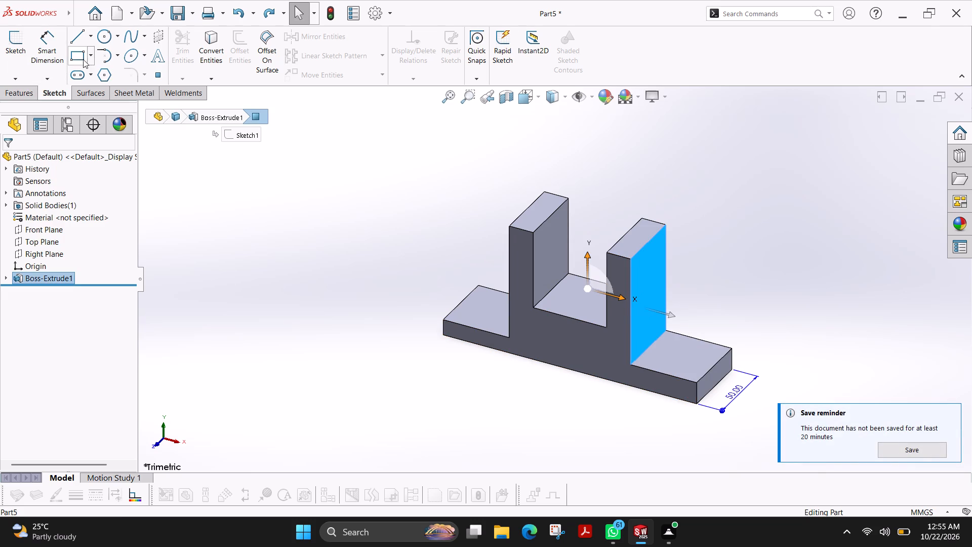
left_click(23, 47)
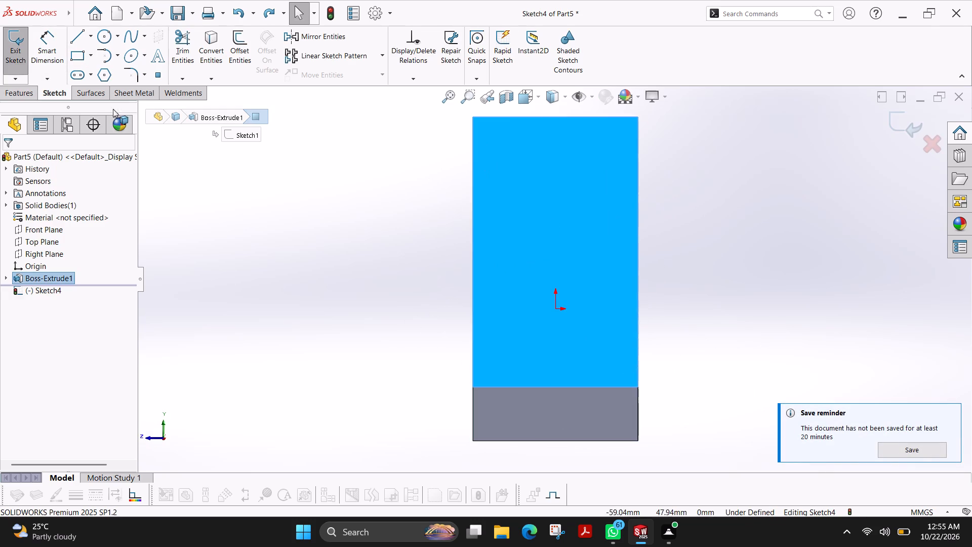
key("Escape")
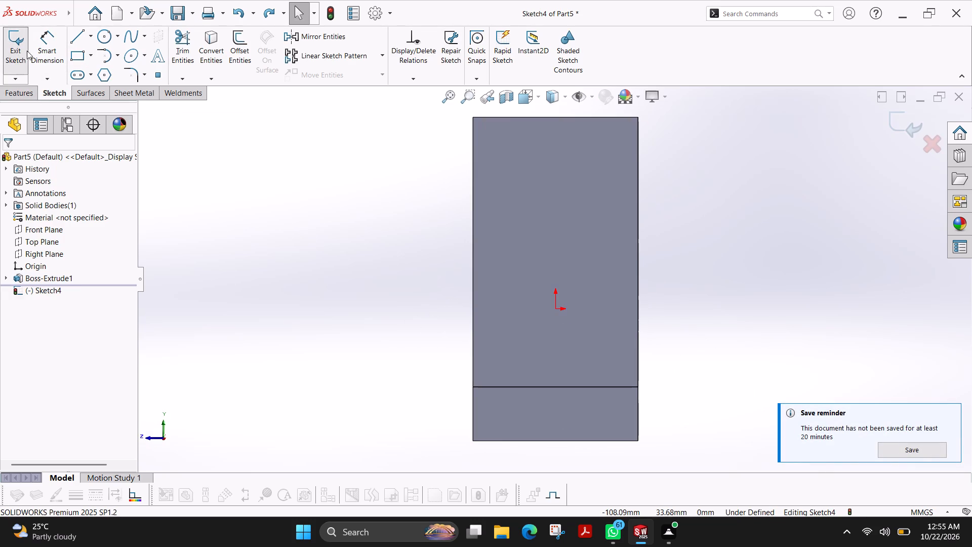
left_click(109, 40)
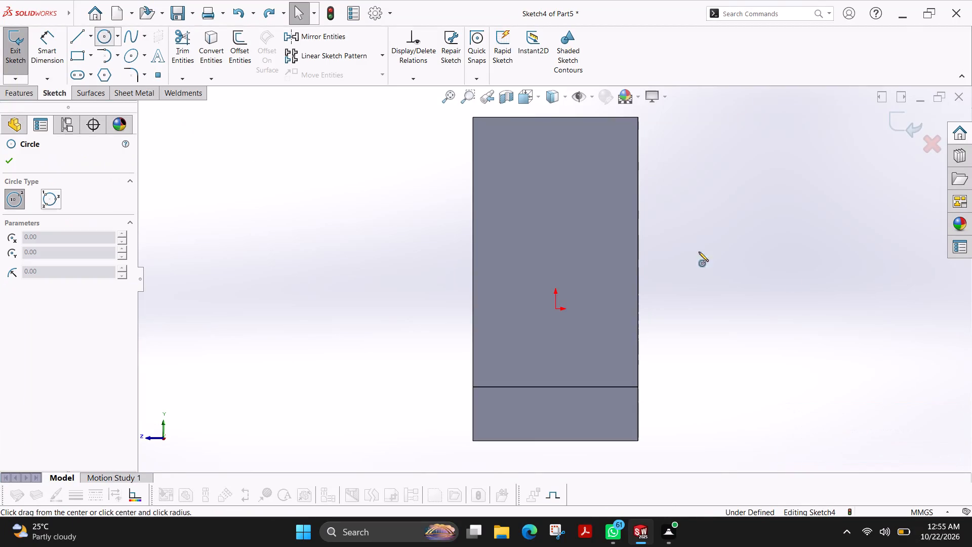
left_click(557, 232)
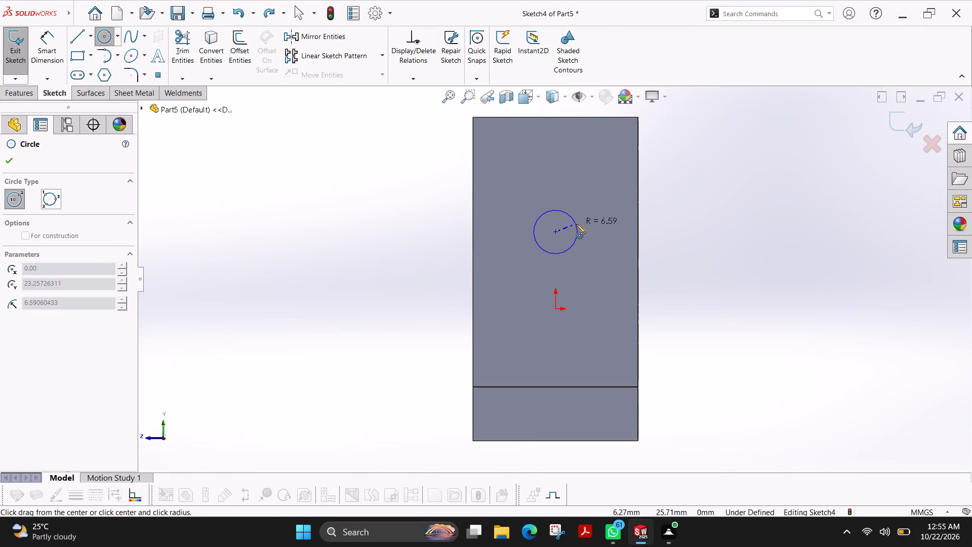
left_click(576, 224)
left_click(554, 231)
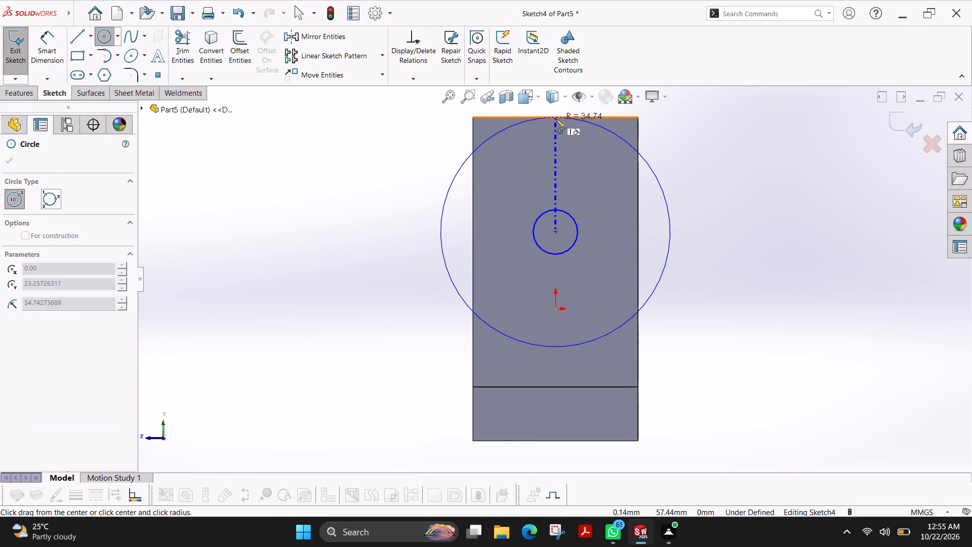
left_click(556, 119)
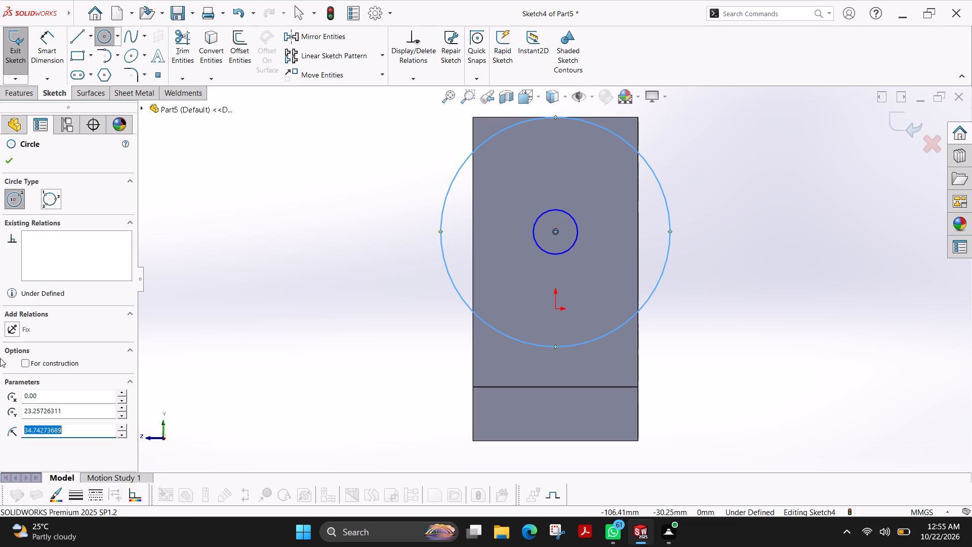
left_click(8, 160)
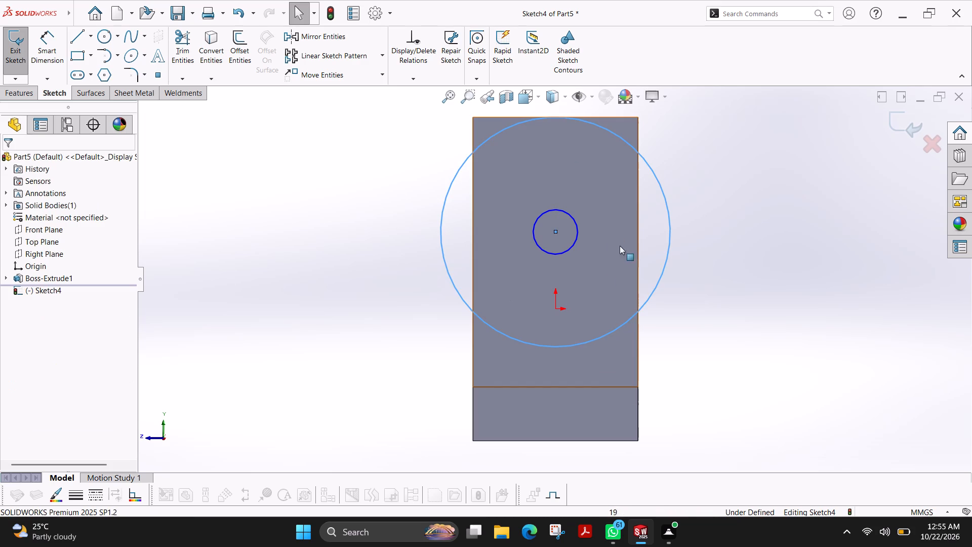
scroll(595, 256, "up", 1)
scroll(718, 206, "up", 1)
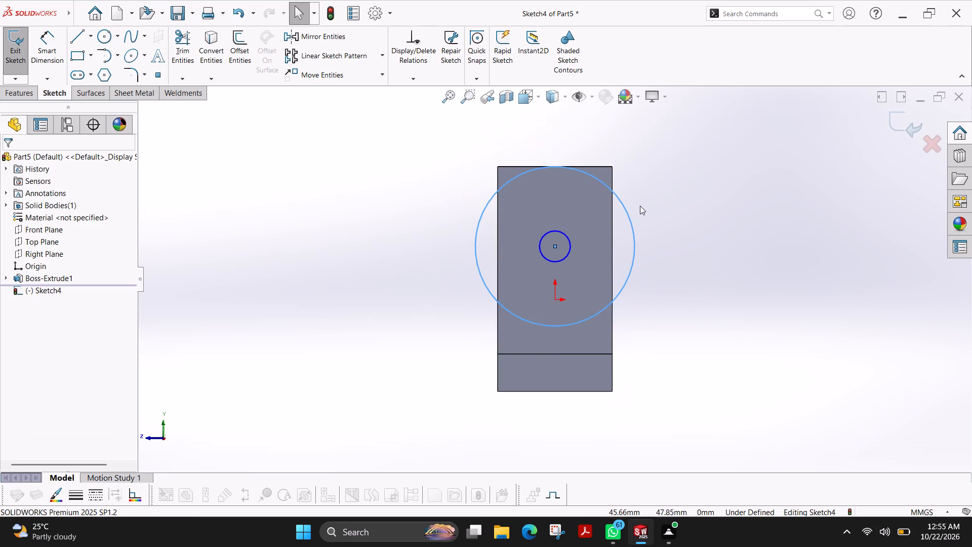
Dimension the concentric circles on the upright's side face: inner diameter 16 mm and outer diameter 80 mm.
scroll(642, 184, "down", 1)
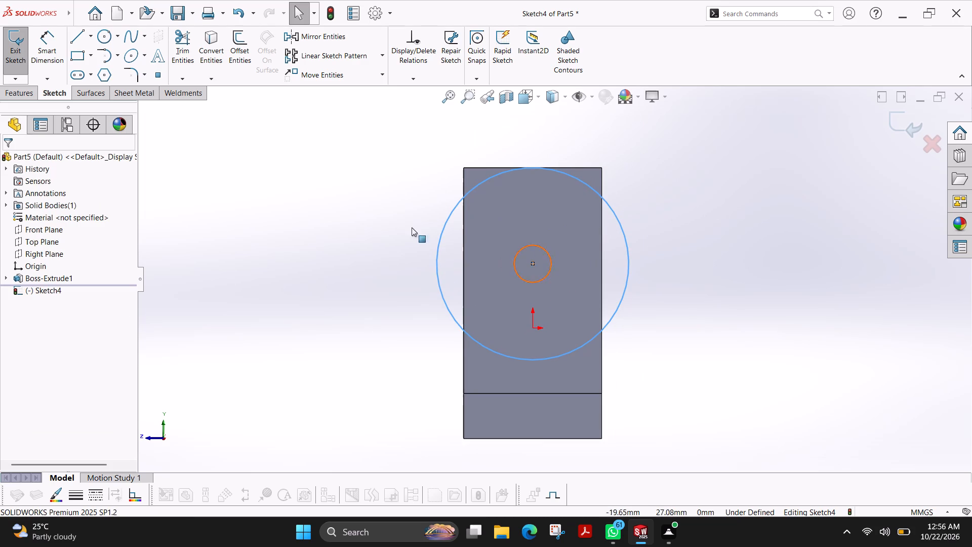
left_click(51, 52)
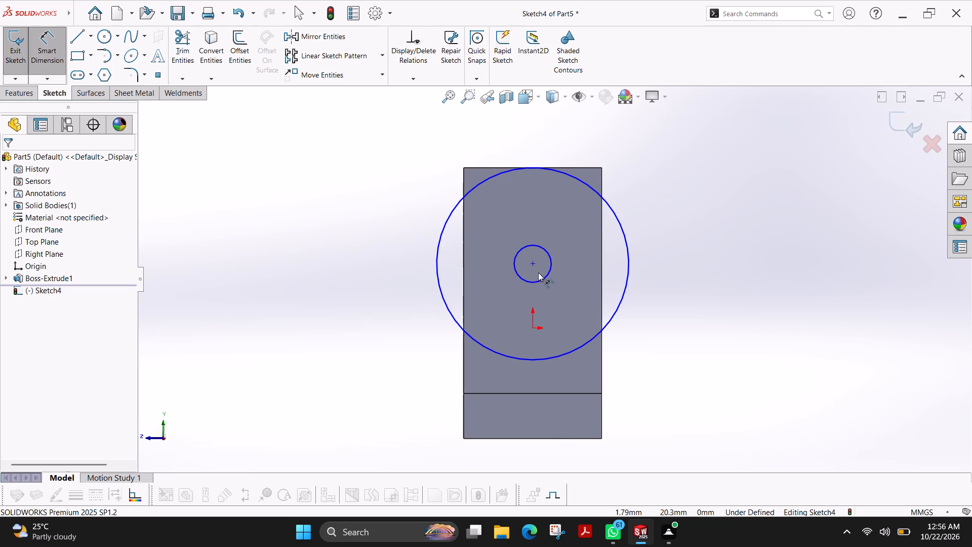
left_click(545, 275)
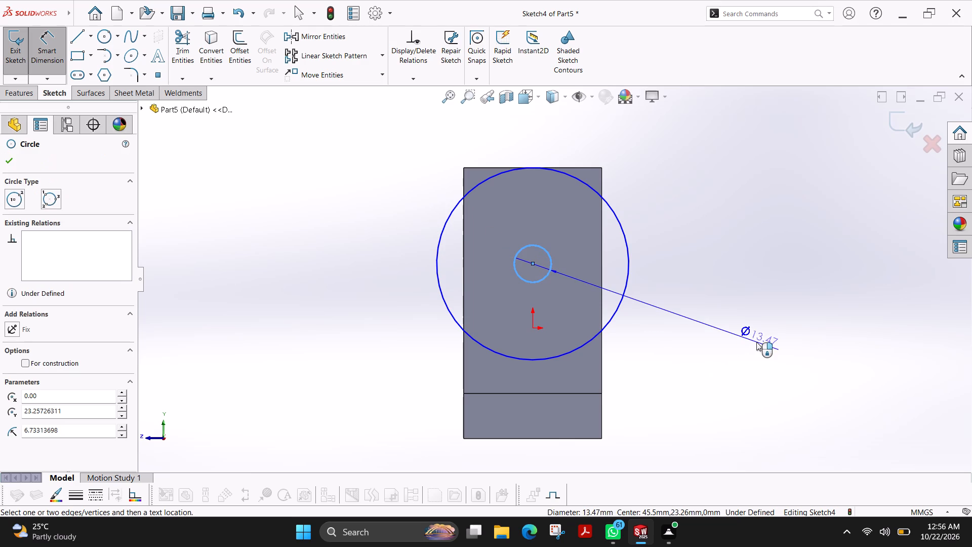
left_click(756, 342)
type("16")
key("Return")
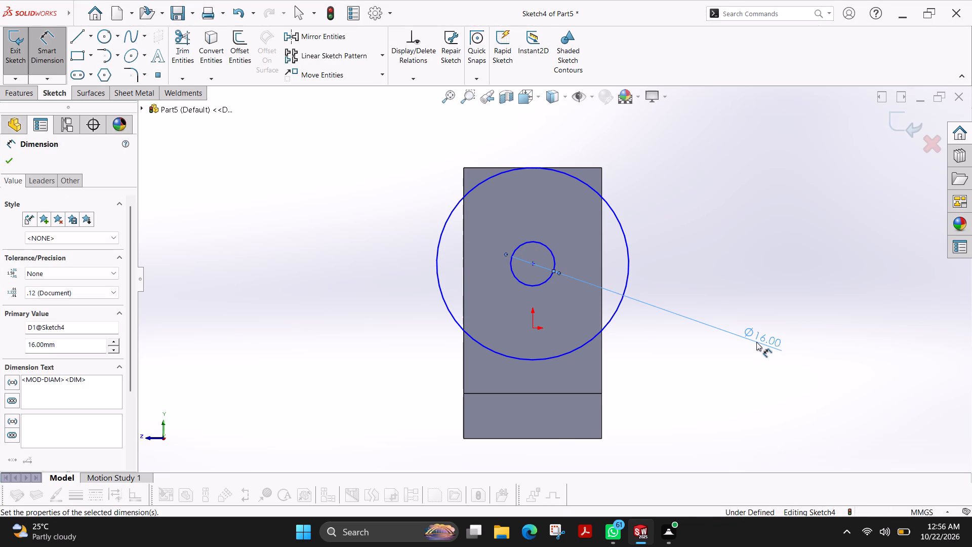
left_click(444, 298)
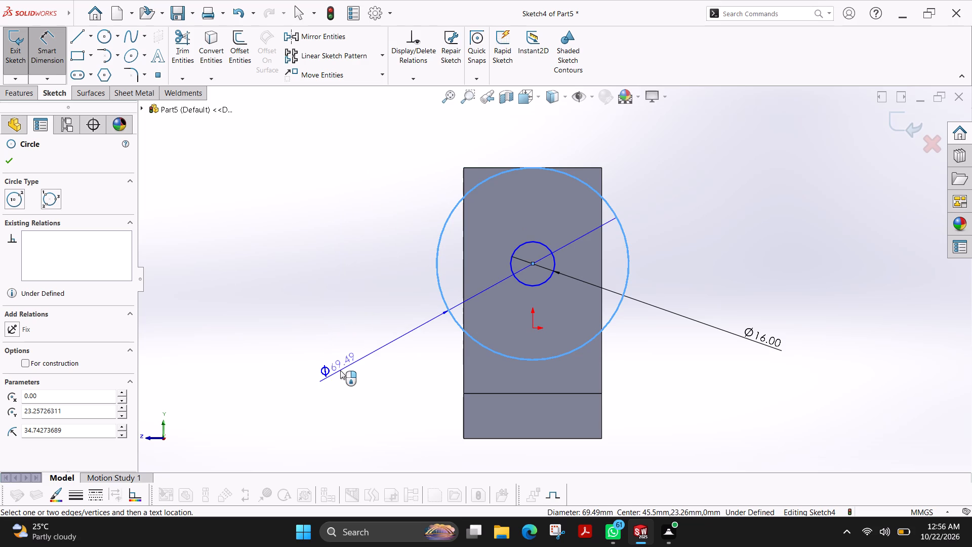
left_click(340, 370)
type("80")
key("Return")
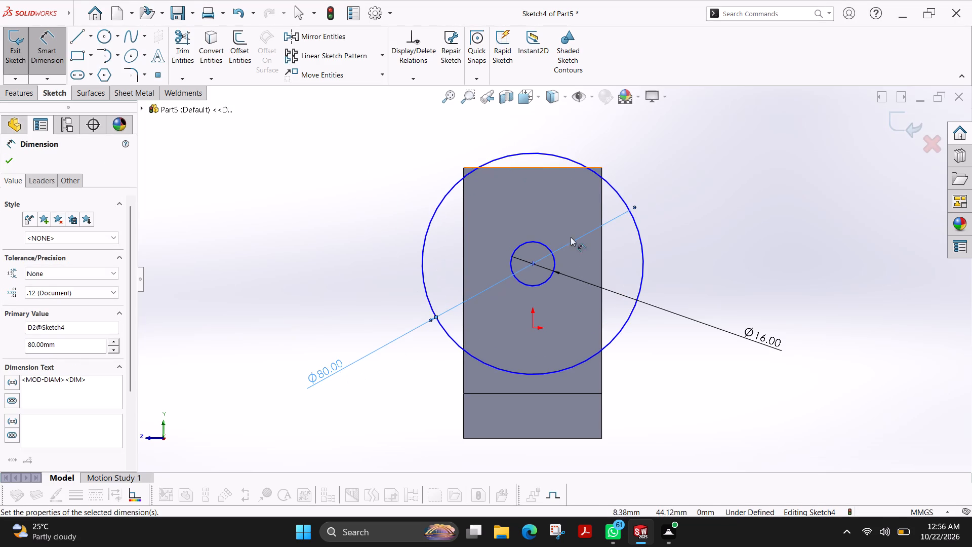
Dimension the circles' shared centre 40 mm below the upright's top edge.
left_click(531, 263)
left_click(525, 166)
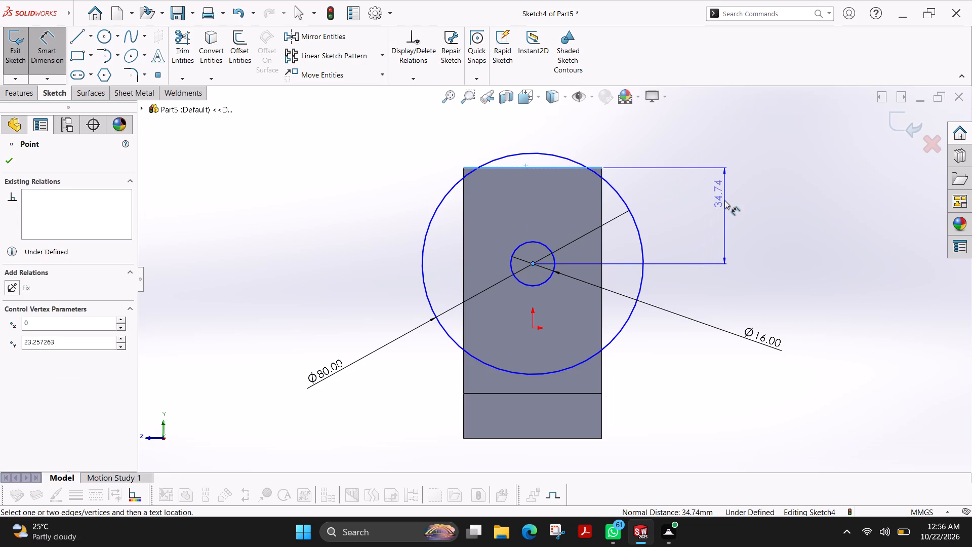
left_click(724, 200)
type("40")
key("Return")
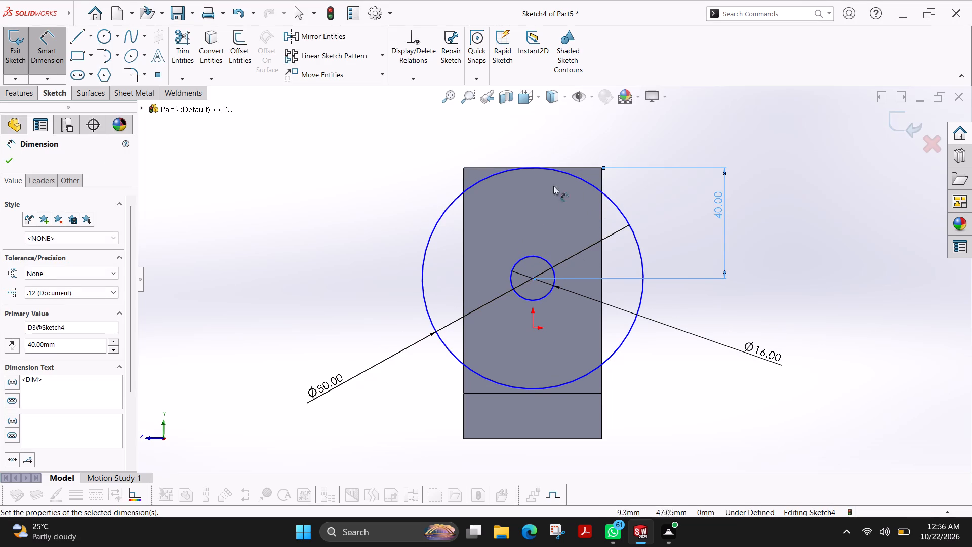
scroll(561, 200, "down", 4)
scroll(519, 152, "down", 4)
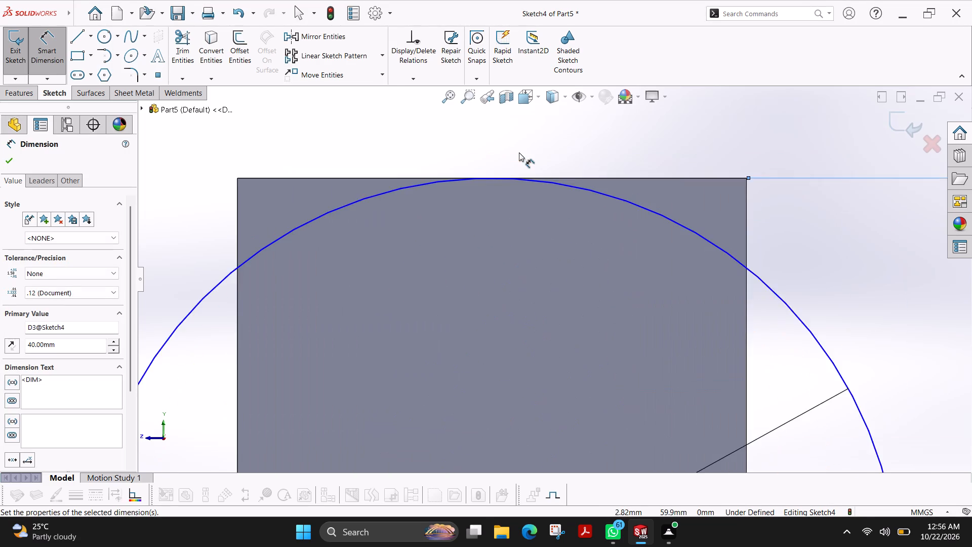
left_click(8, 162)
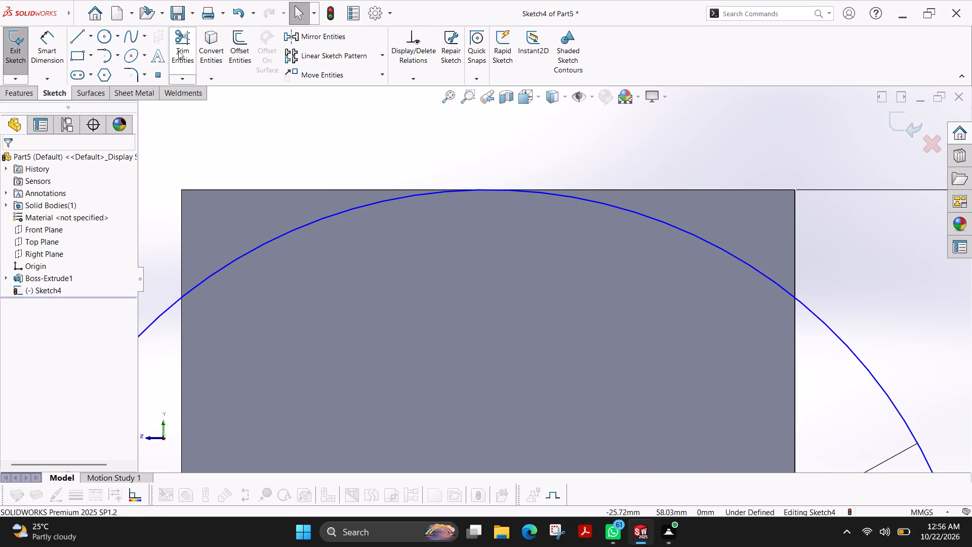
Sketch connected lines from below the arc up one side edge, 50 mm across the top edge, and about 14 mm down the other side.
left_click(179, 51)
left_click(76, 45)
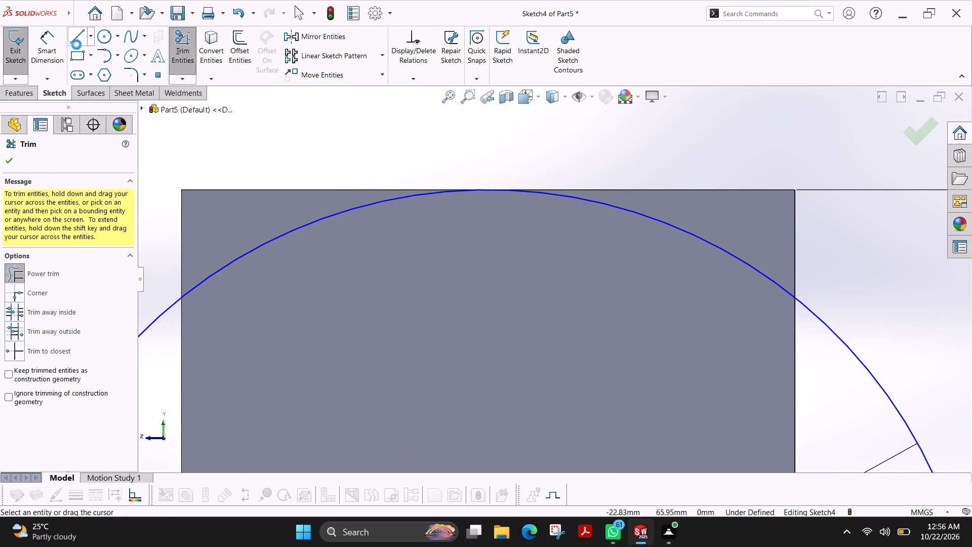
scroll(173, 168, "up", 1)
left_click(245, 316)
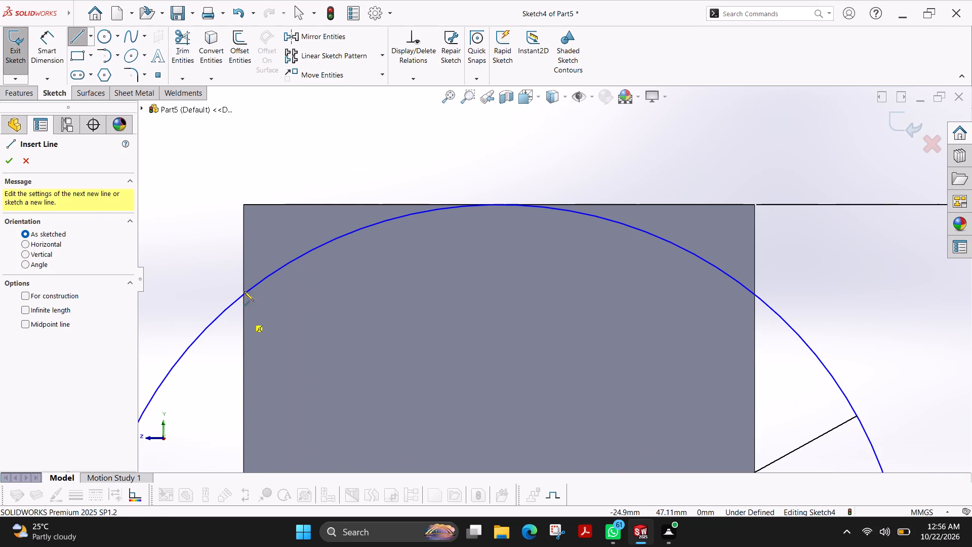
left_click(241, 203)
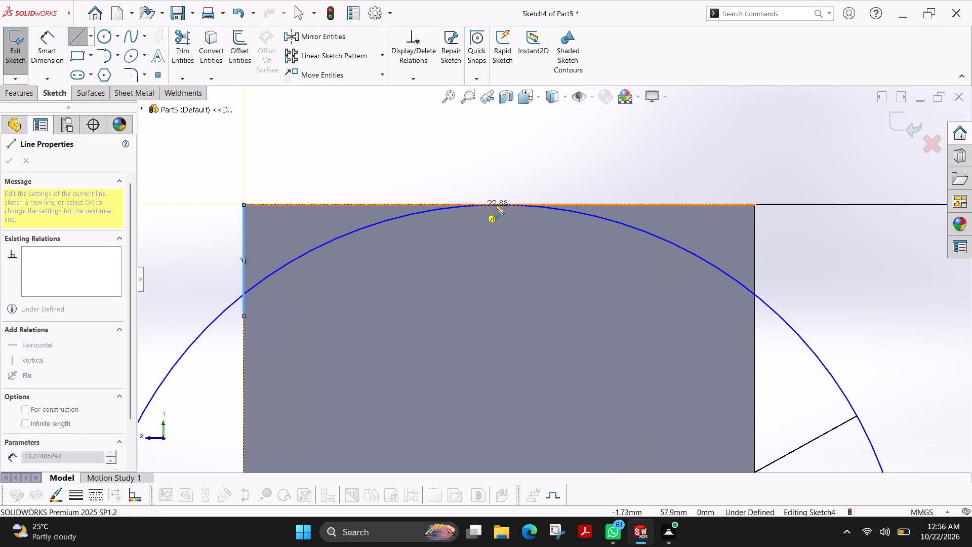
left_click(754, 205)
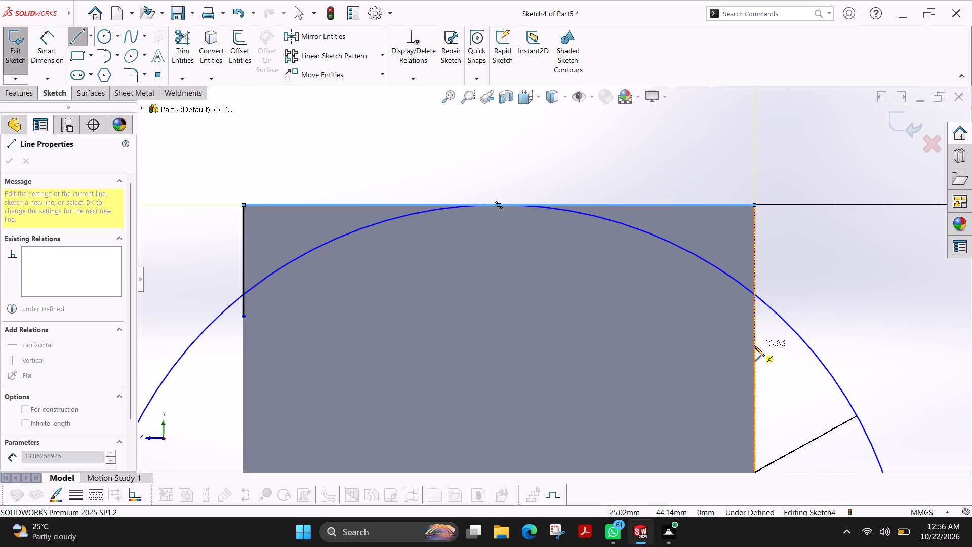
left_click(755, 346)
key("Escape")
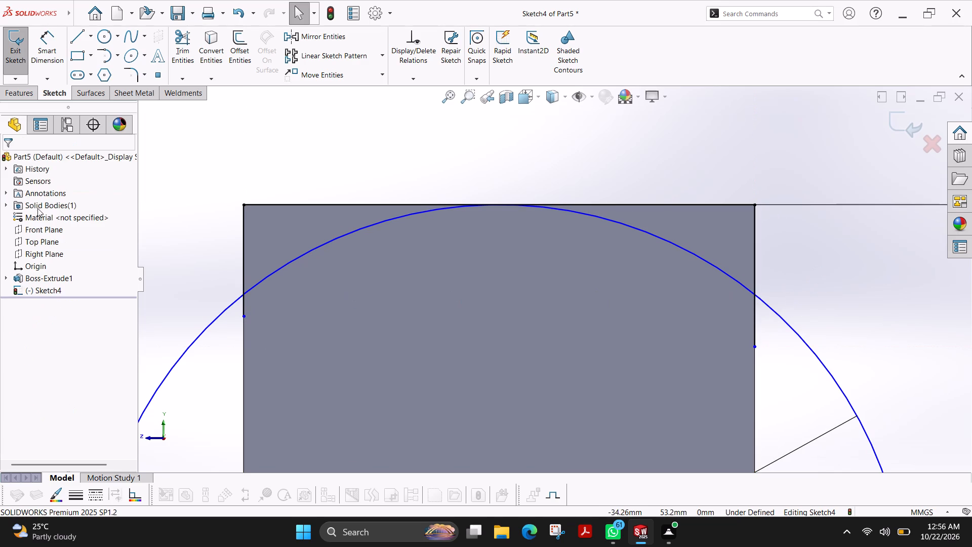
Trim the outer circle beyond the upright's side edges and the line ends below it, leaving only the top arc and closed corners.
left_click(177, 55)
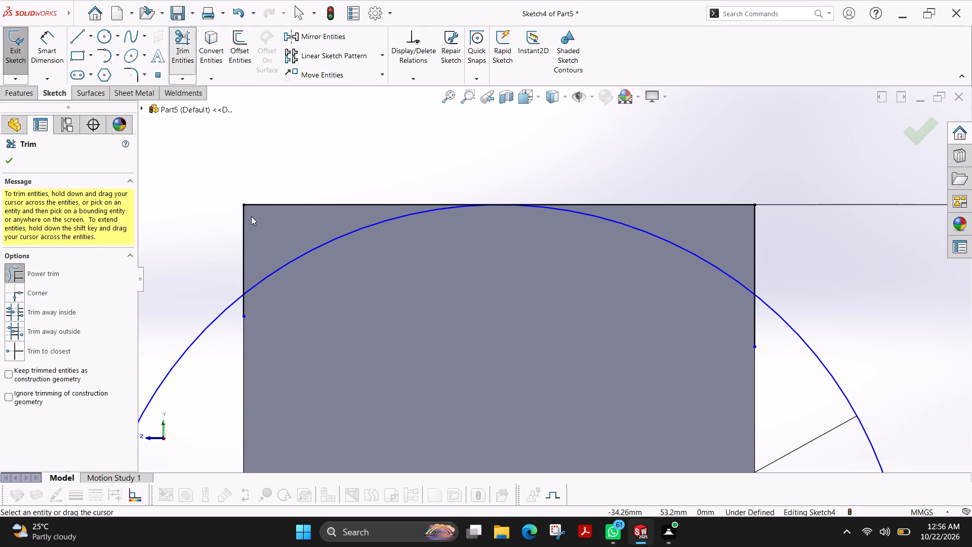
left_click_drag(269, 309, 207, 303)
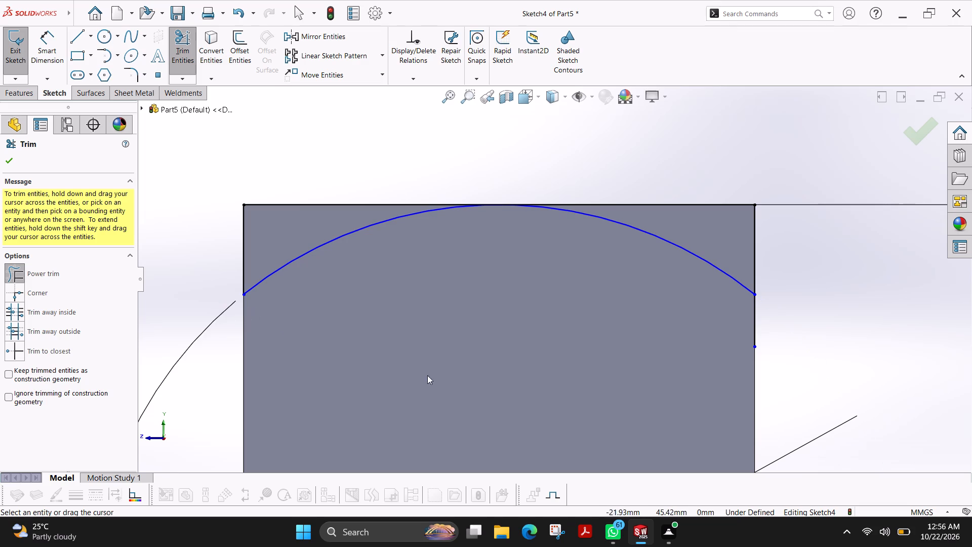
left_click_drag(795, 326, 690, 326)
scroll(735, 355, "up", 3)
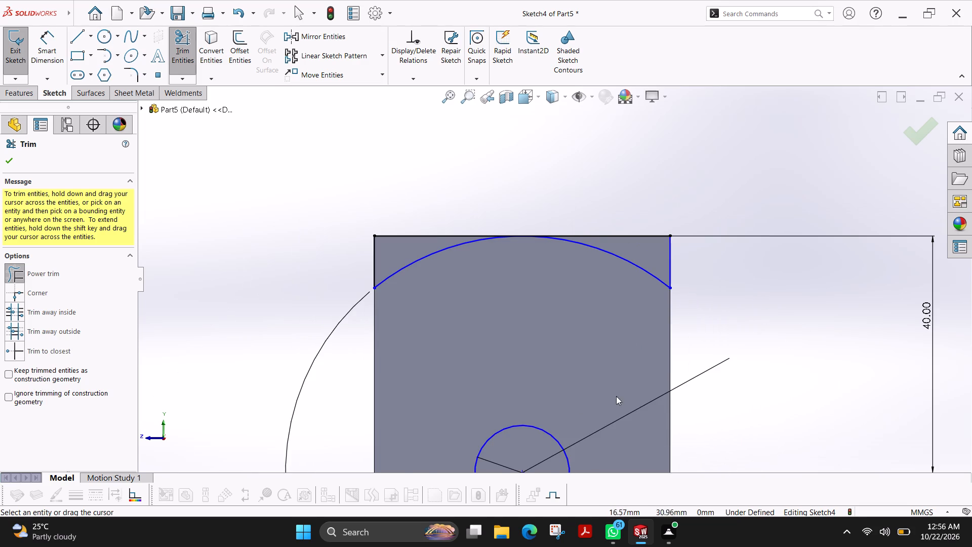
scroll(597, 394, "up", 2)
scroll(632, 337, "up", 2)
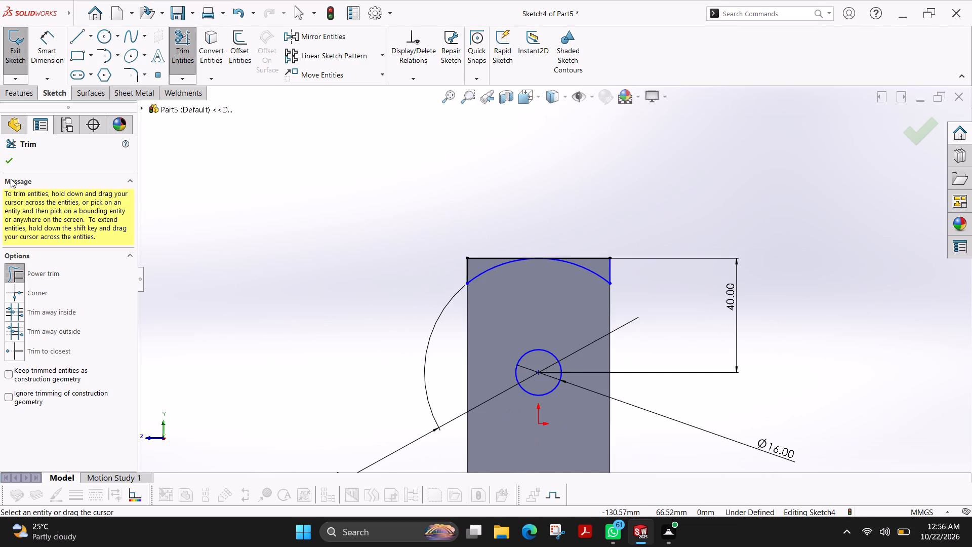
left_click(10, 164)
Reposition the 80 mm diameter dimension above the upright's top edge.
scroll(429, 369, "down", 3)
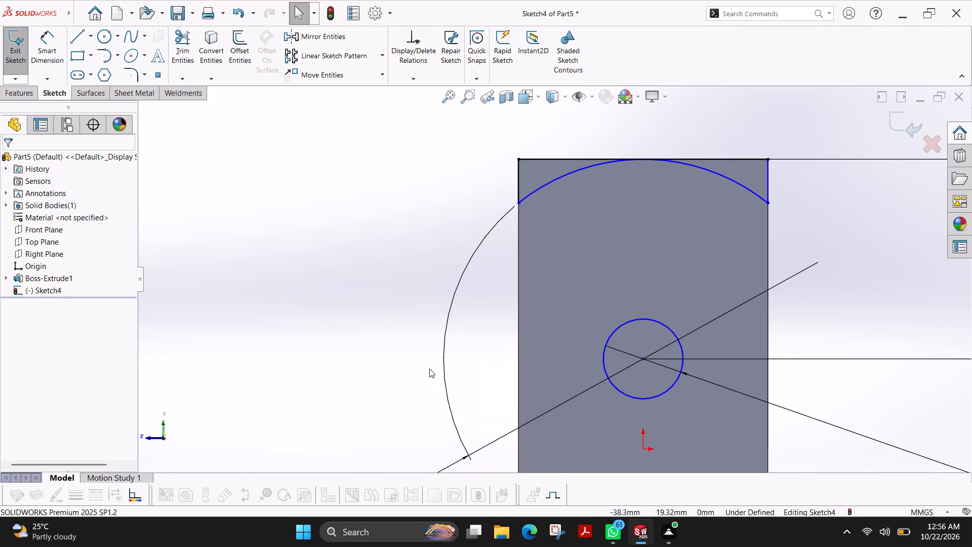
scroll(439, 416, "up", 4)
left_click_drag(406, 414, 535, 203)
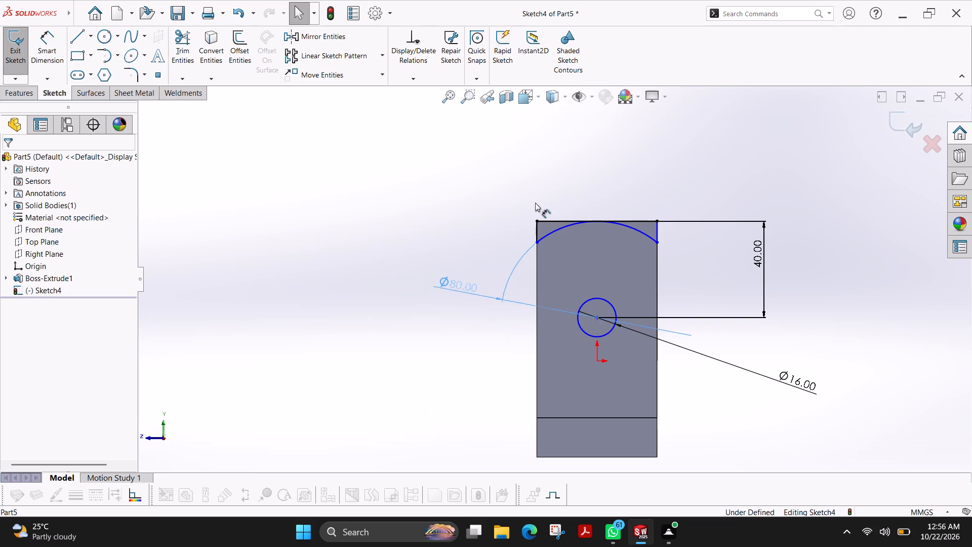
left_click_drag(535, 203, 635, 161)
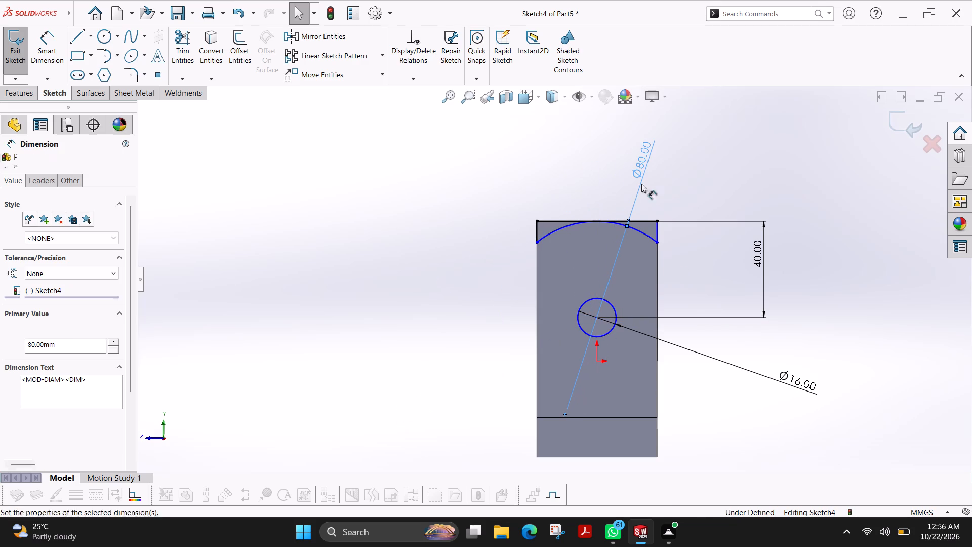
left_click(11, 157)
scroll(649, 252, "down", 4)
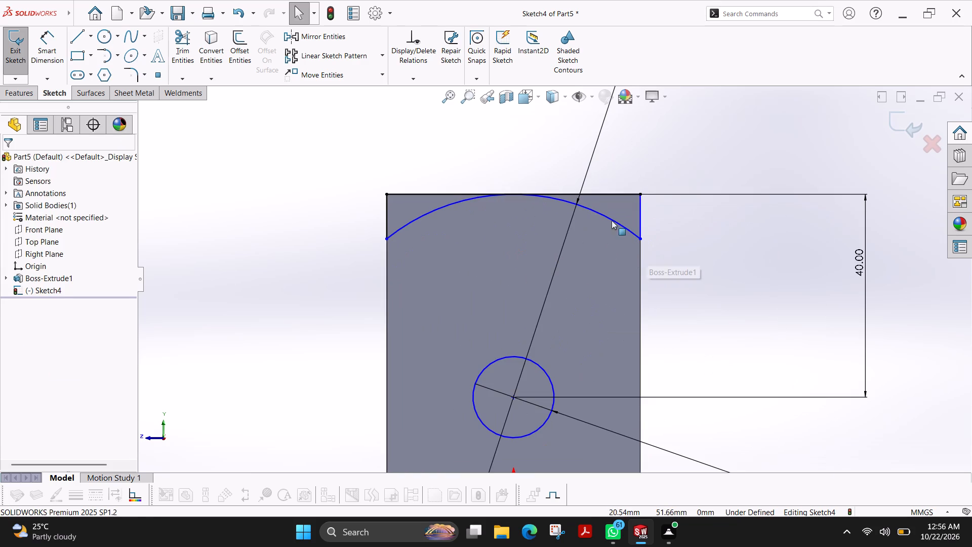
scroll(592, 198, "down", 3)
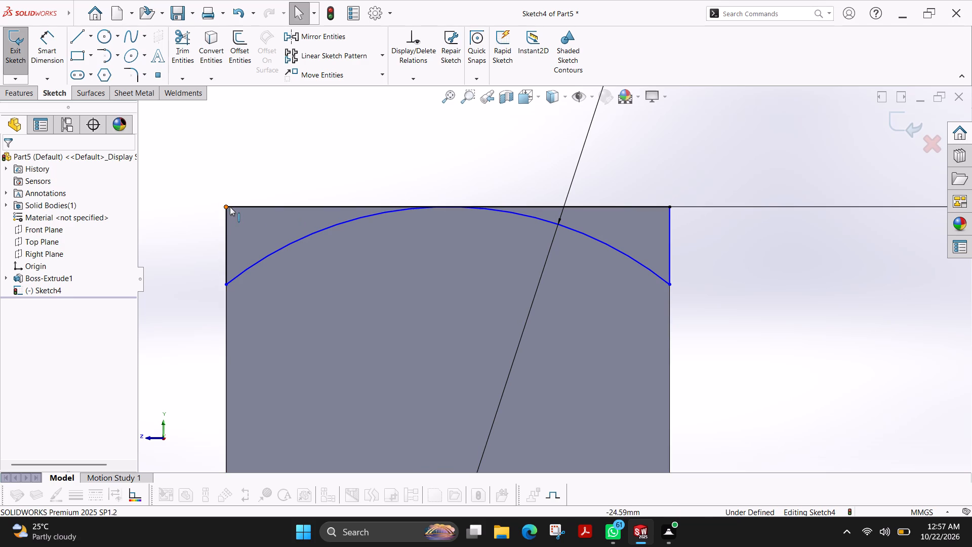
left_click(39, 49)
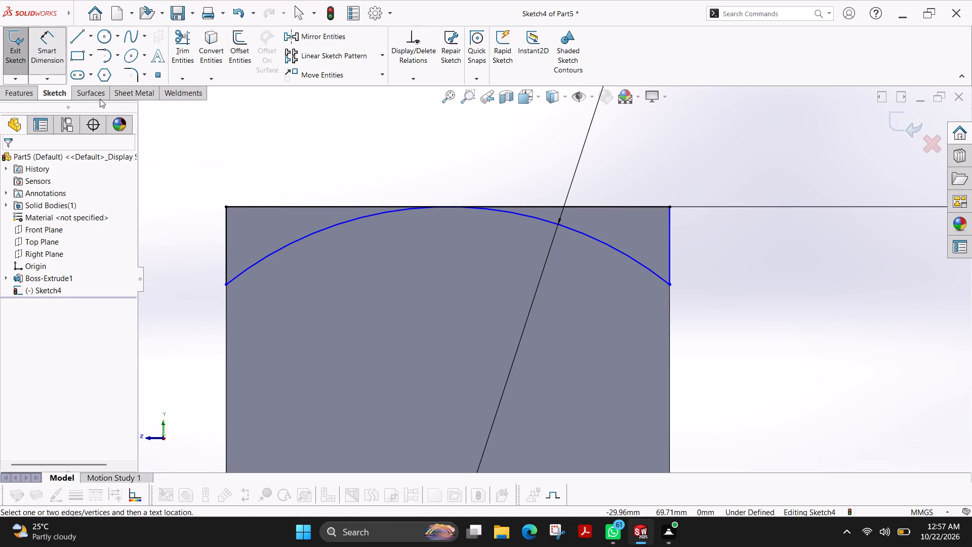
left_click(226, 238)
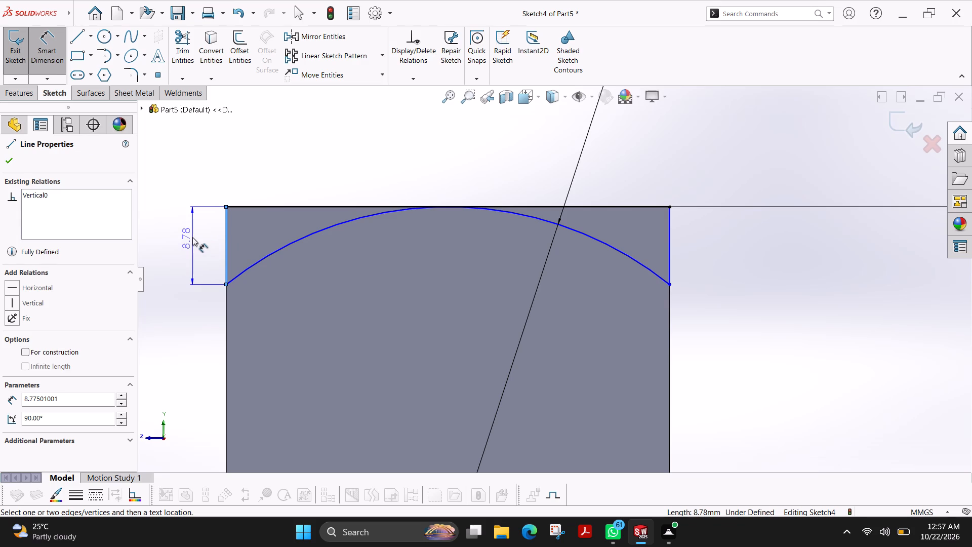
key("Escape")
Sketch three connected lines from one arc end up about 17.6 mm, 50 mm across above the upright, and down to the other arc end.
left_click(70, 31)
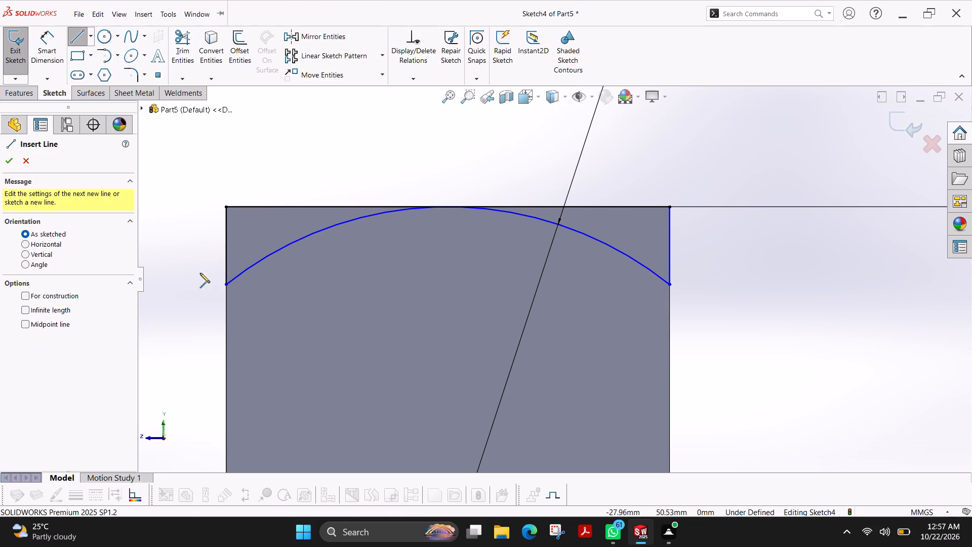
left_click(225, 286)
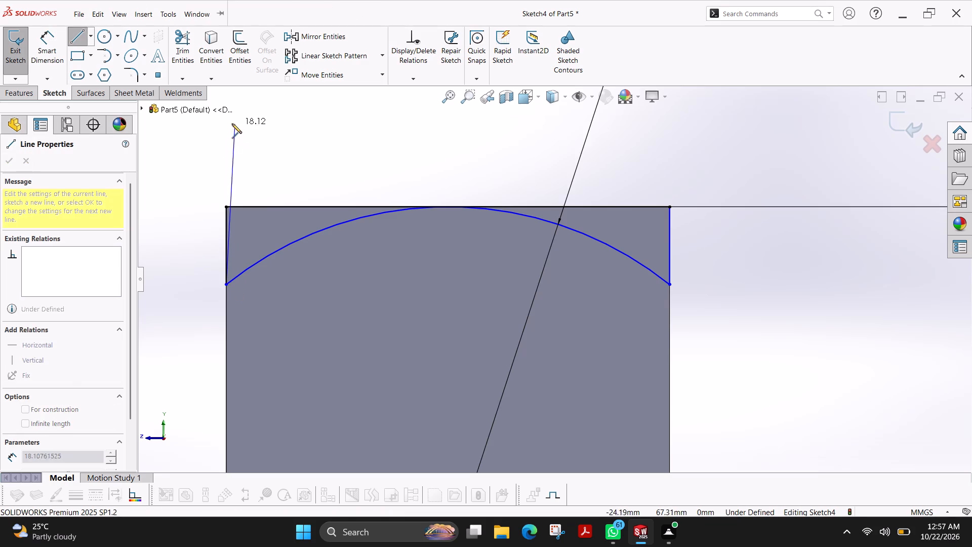
left_click(226, 129)
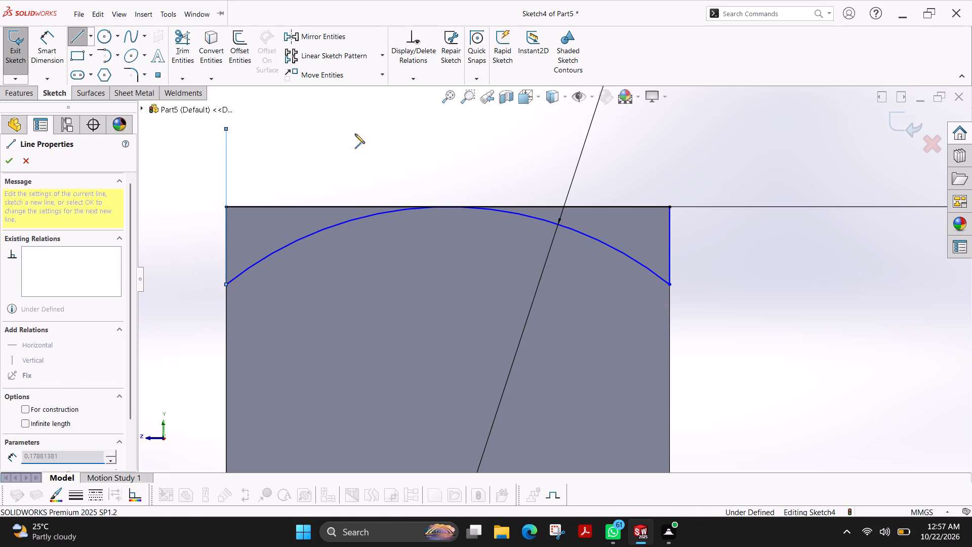
left_click(669, 131)
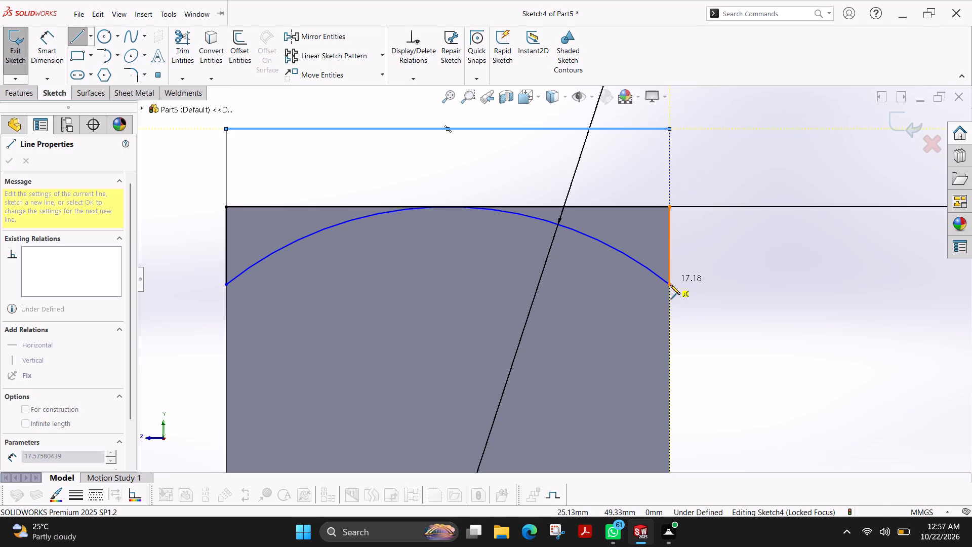
left_click(670, 285)
key("Escape")
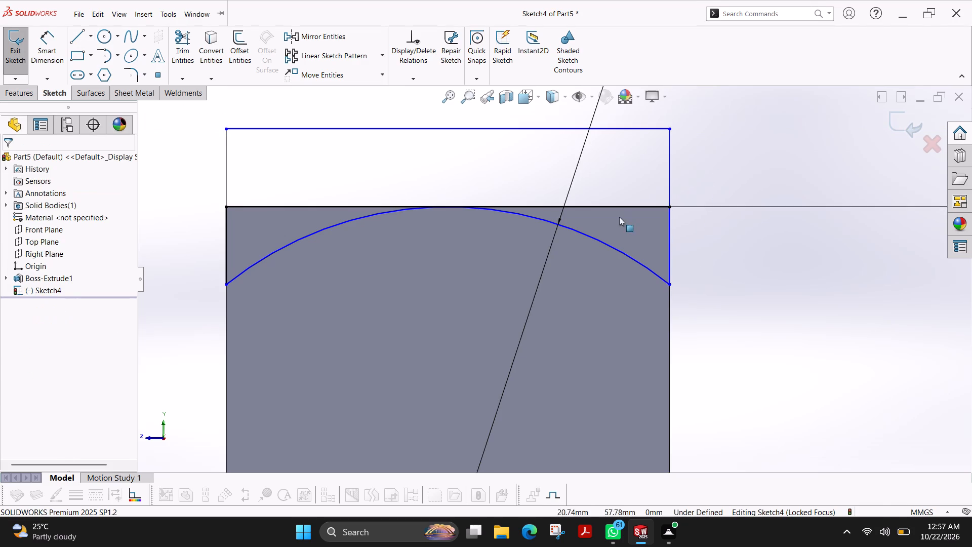
Delete the sketch line along the upright's top edge.
left_click(614, 207)
key("Delete")
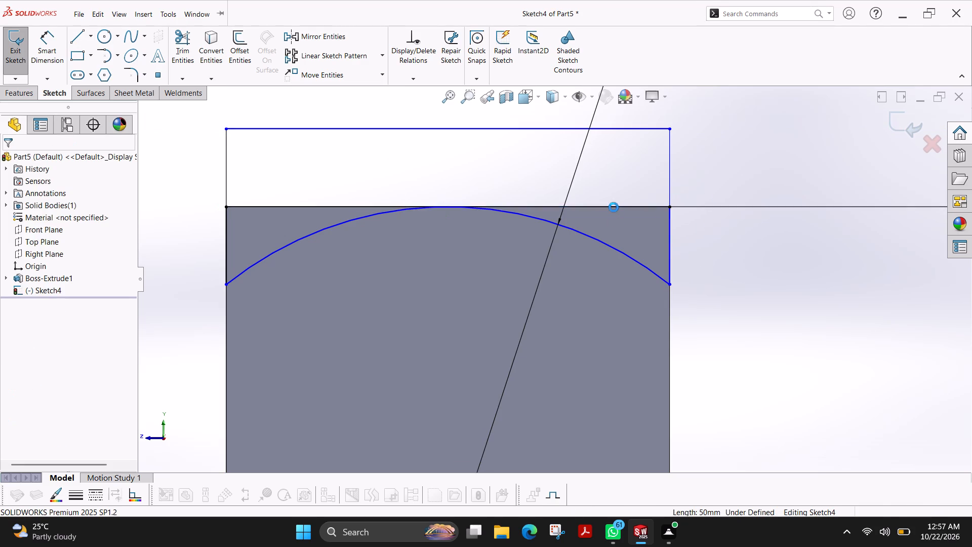
left_click(301, 207)
key("Delete")
key("Escape")
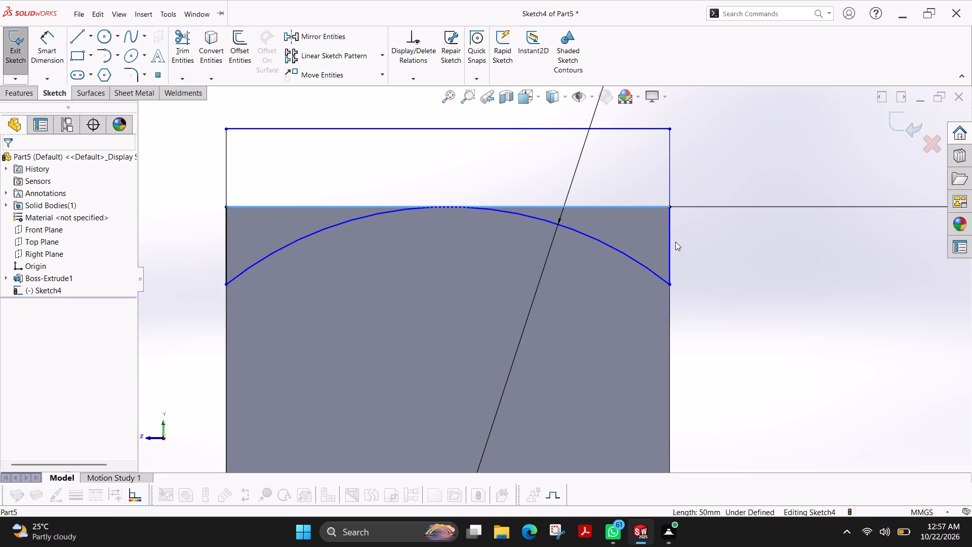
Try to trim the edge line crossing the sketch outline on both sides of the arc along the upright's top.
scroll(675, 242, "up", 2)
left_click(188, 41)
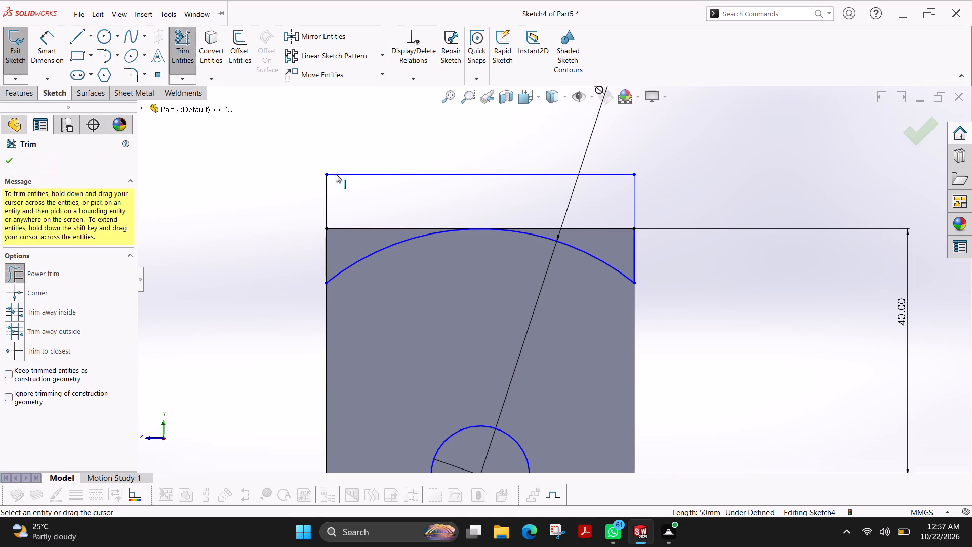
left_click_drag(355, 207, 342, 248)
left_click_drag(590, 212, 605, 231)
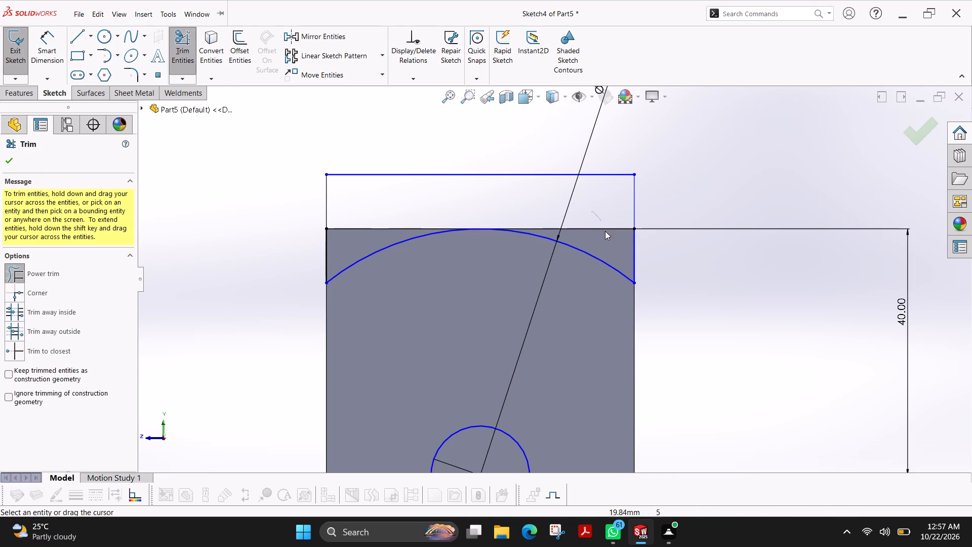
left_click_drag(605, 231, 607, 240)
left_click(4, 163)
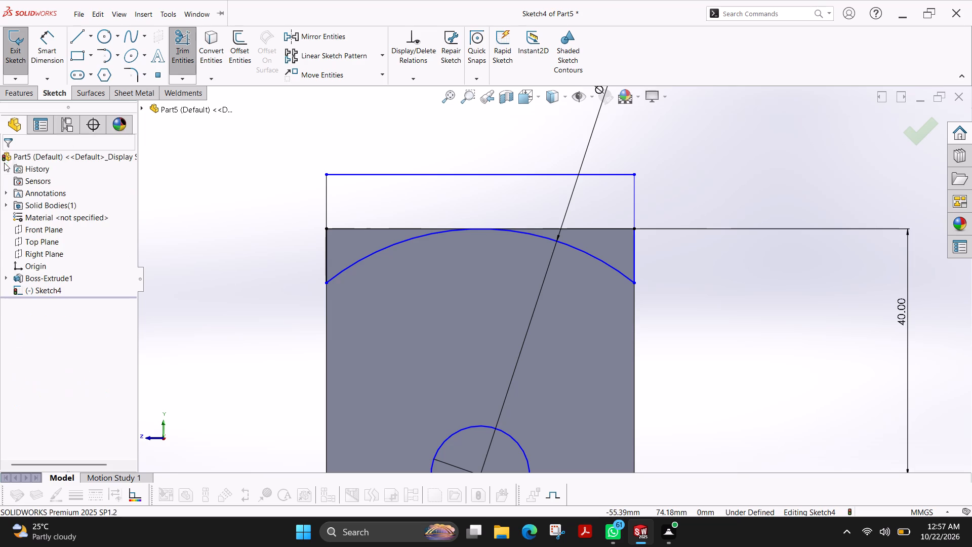
Try a blind Extruded Cut of the top outline, arc and hole circle contours, 90 mm deep with Thin Feature off.
left_click(29, 95)
left_click(176, 59)
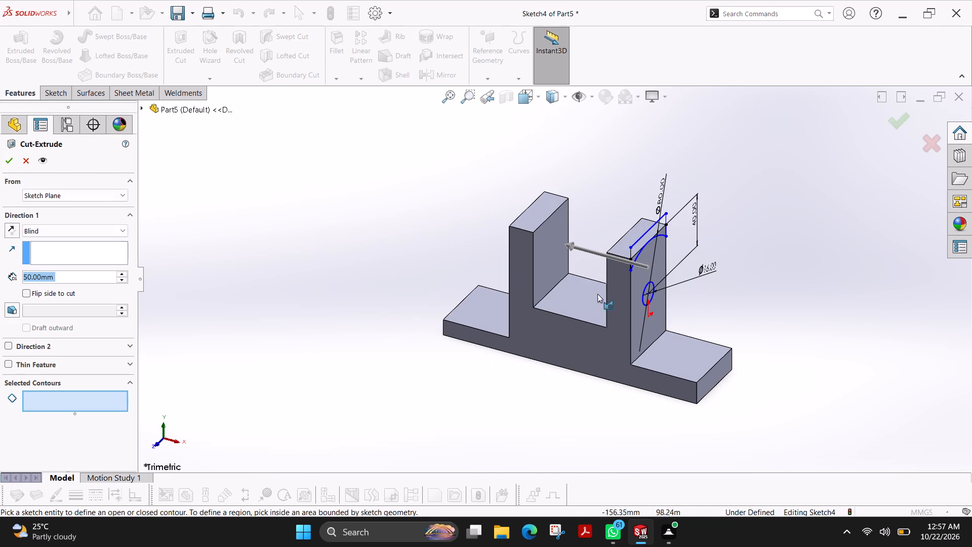
left_click(639, 241)
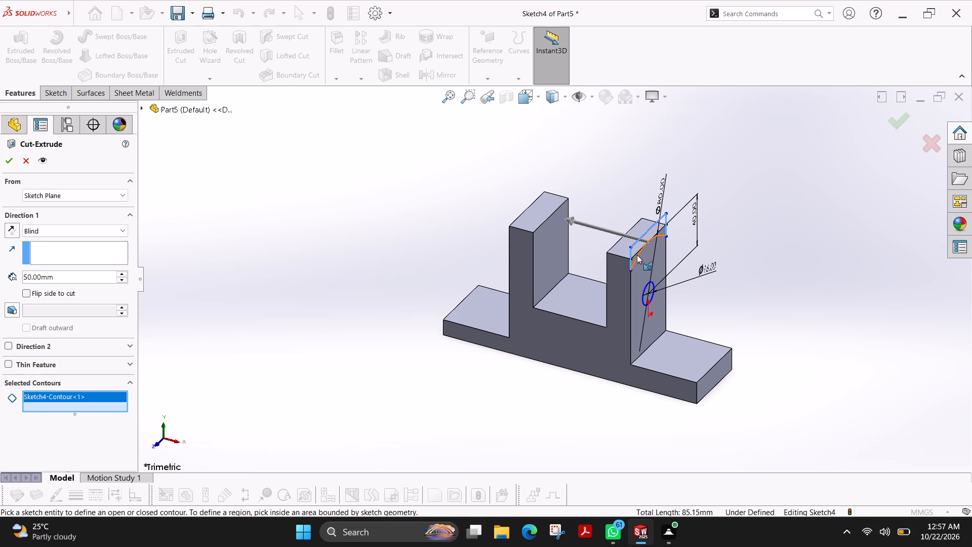
left_click(638, 256)
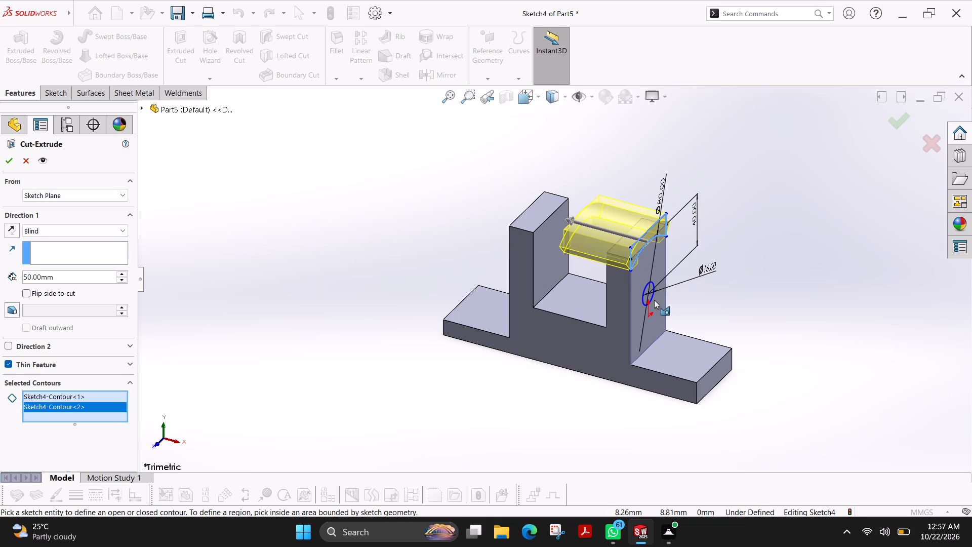
left_click(650, 300)
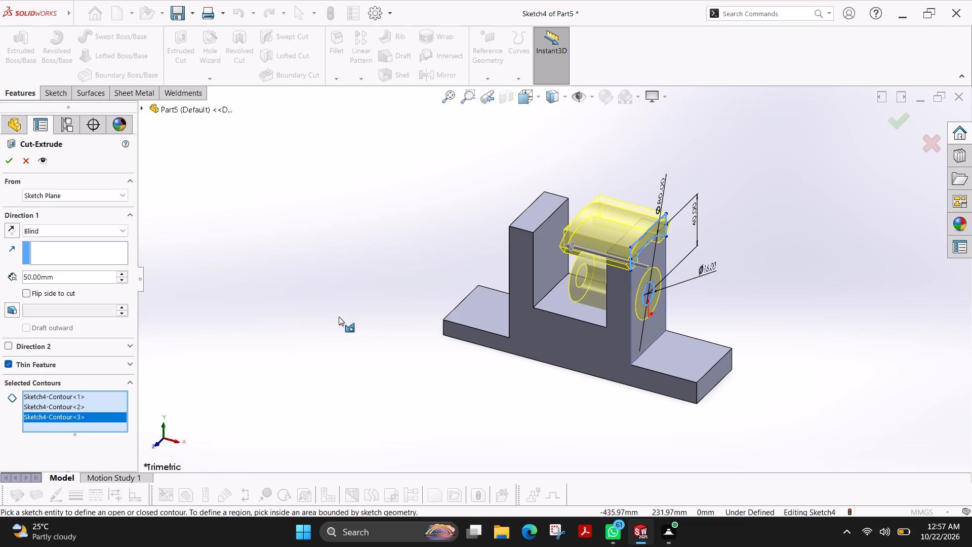
left_click(12, 365)
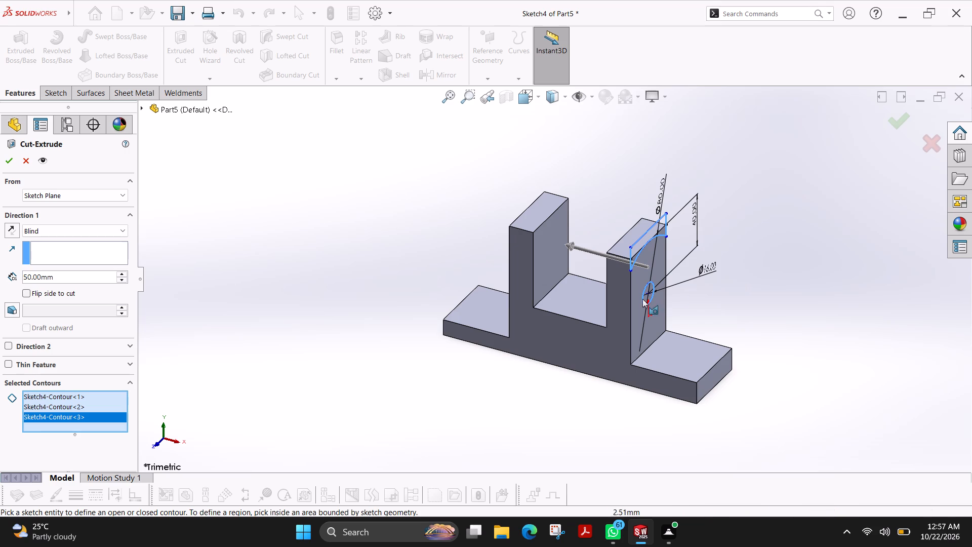
triple_click(122, 275)
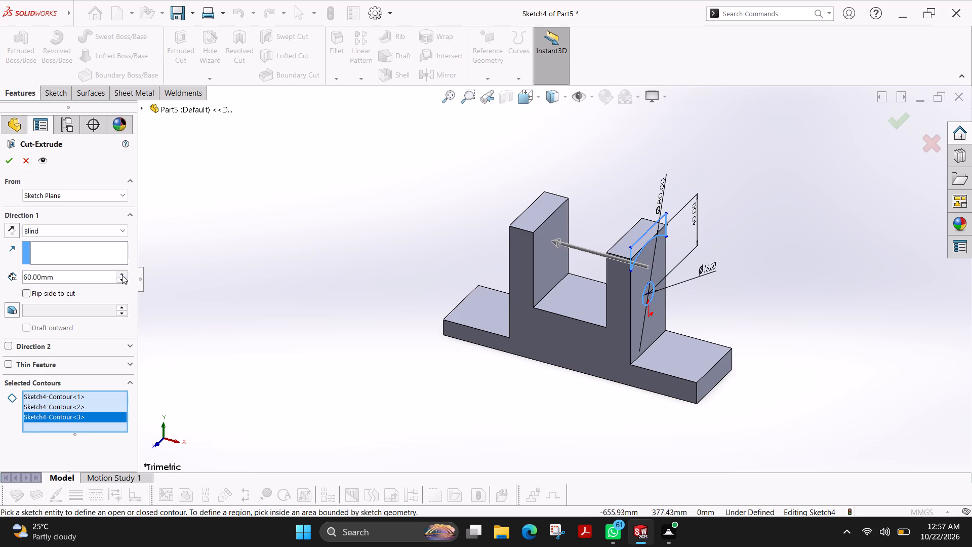
left_click(122, 275)
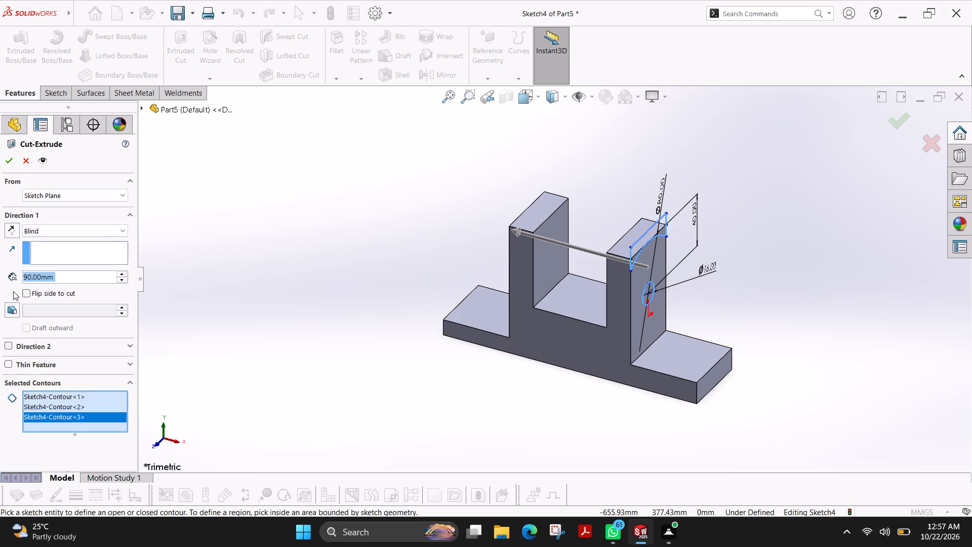
left_click(6, 163)
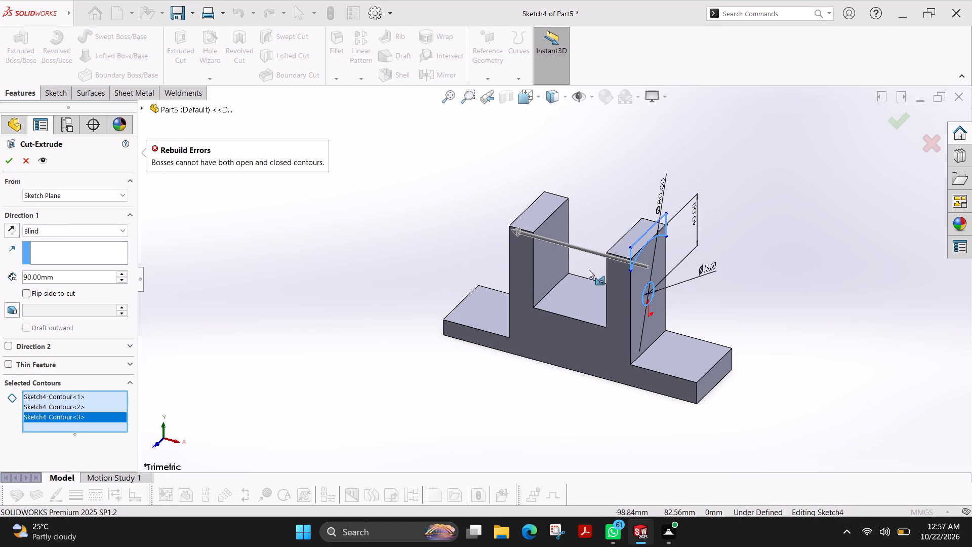
Remove all three selected contours from the cut.
scroll(601, 261, "down", 4)
right_click(76, 401)
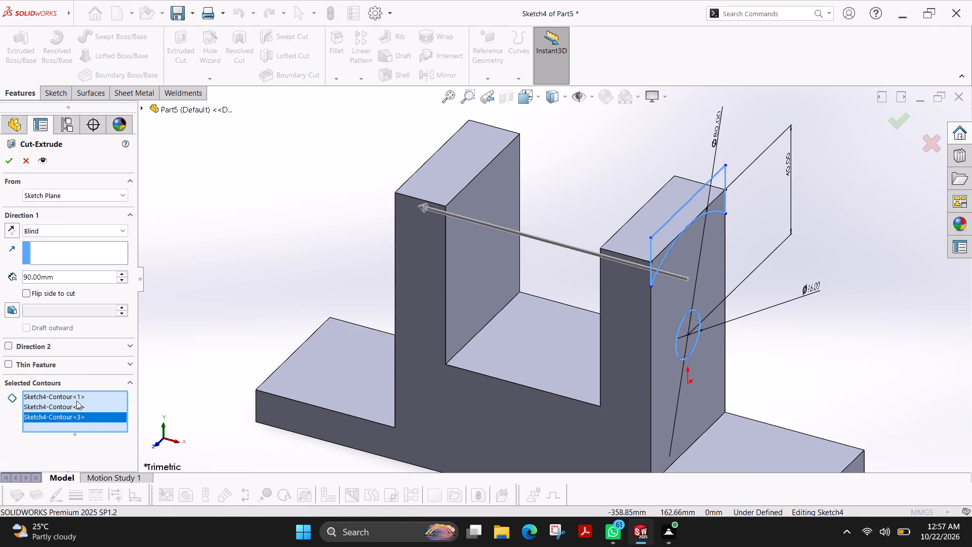
left_click(119, 423)
right_click(72, 407)
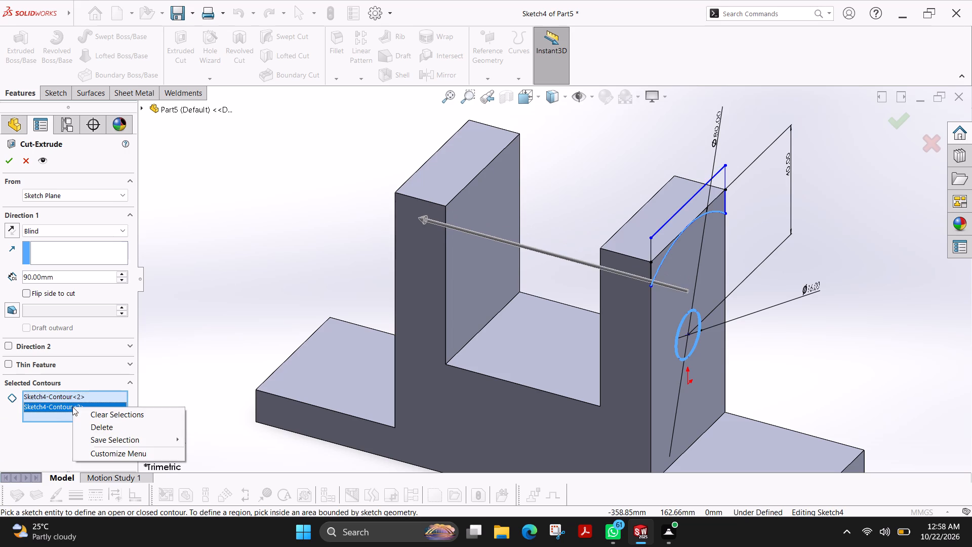
left_click(99, 427)
right_click(79, 400)
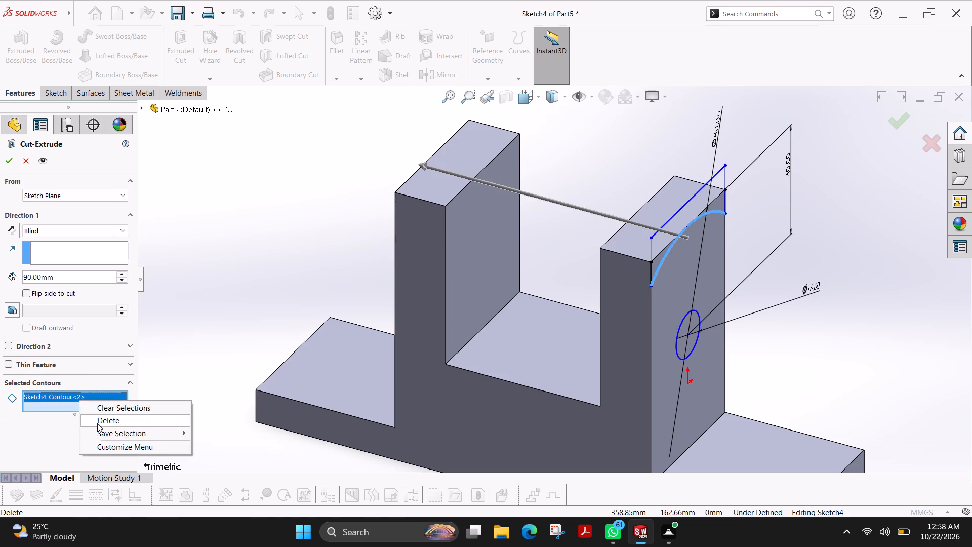
left_click(97, 423)
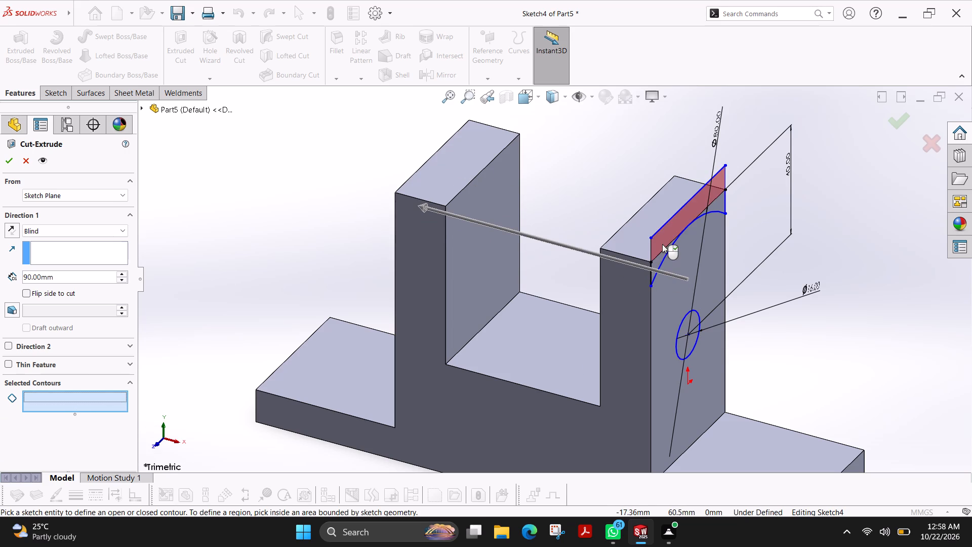
Cut the three regions above the top arc and the hole circle region through both uprights, blind, 120 mm deep.
left_click(661, 254)
left_click(668, 242)
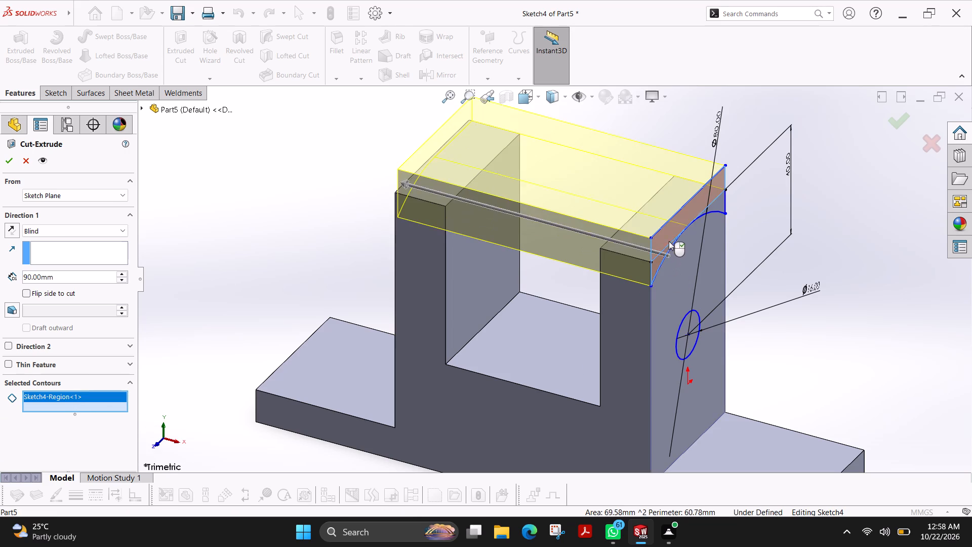
left_click(717, 208)
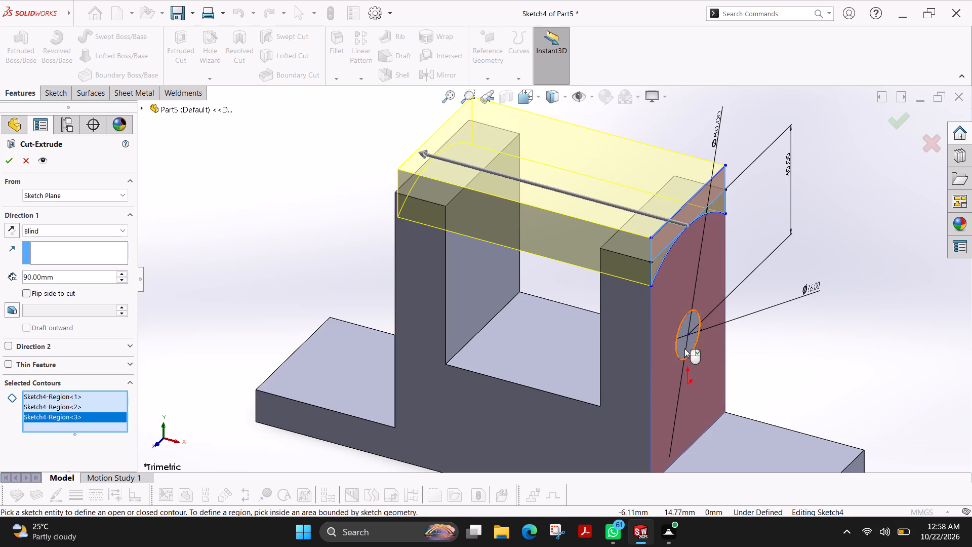
left_click(687, 346)
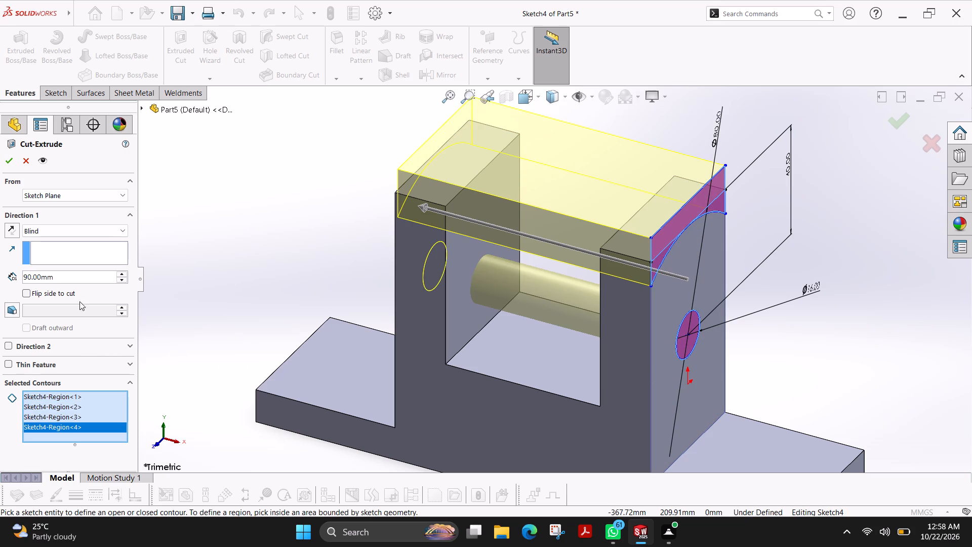
triple_click(124, 273)
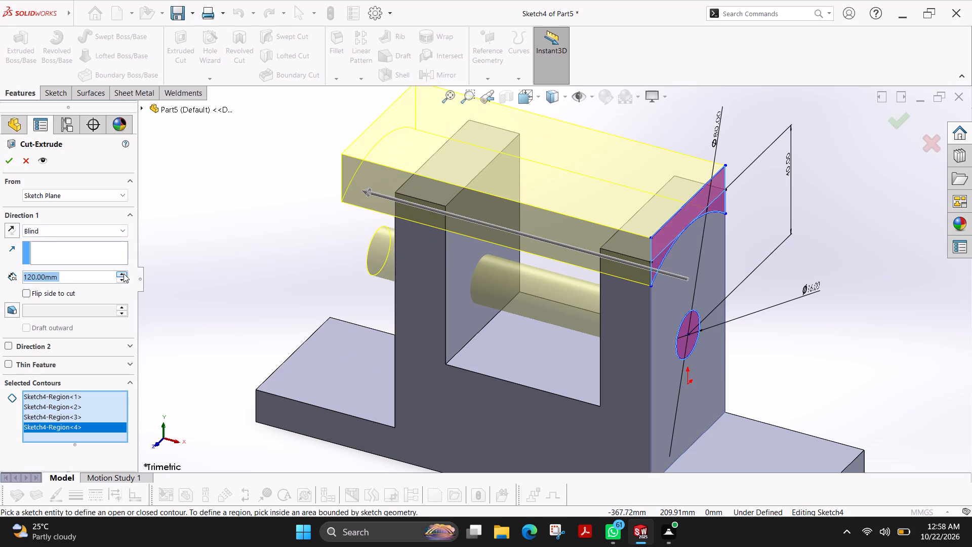
left_click(8, 161)
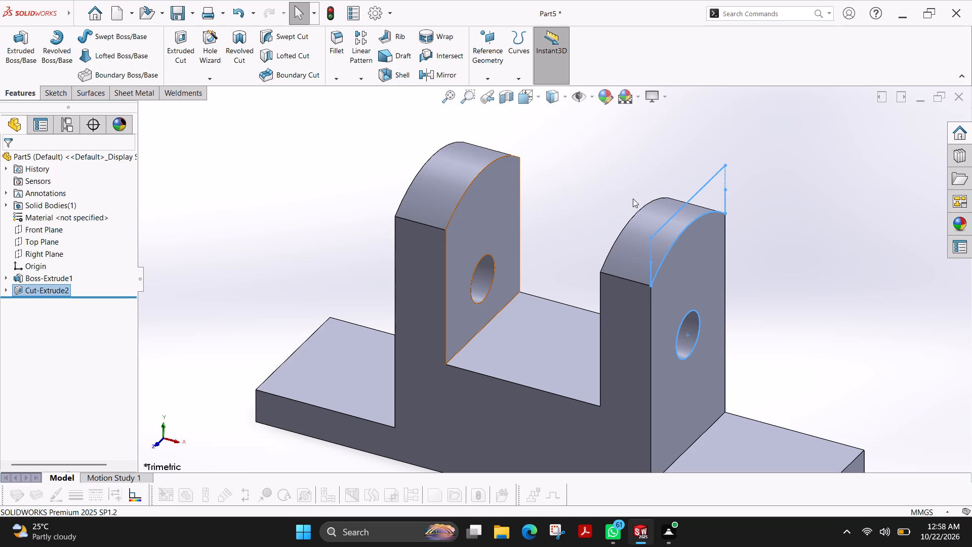
key("Escape")
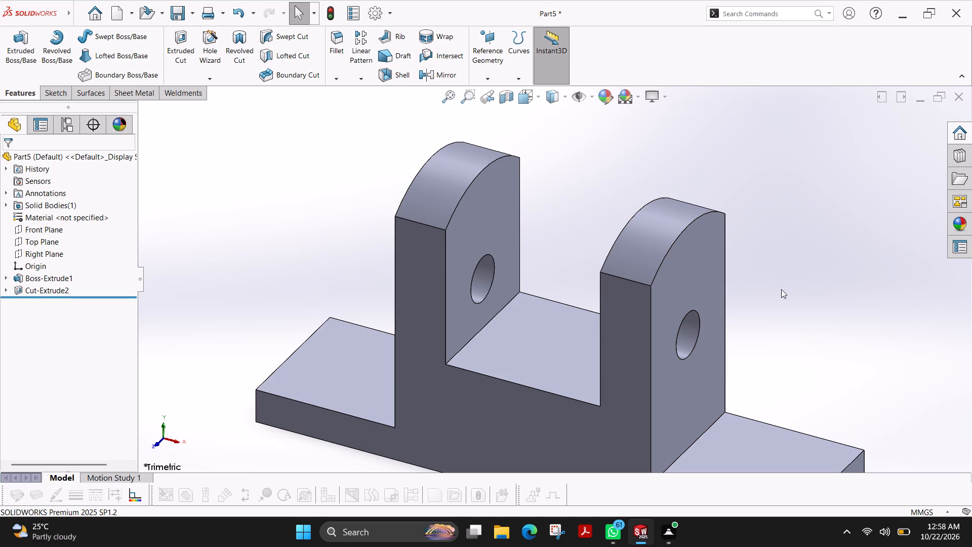
Start a Distance-Distance chamfer on the front vertical corner edge at the base's +X end, with the asymmetric option.
scroll(781, 289, "up", 2)
scroll(725, 371, "up", 1)
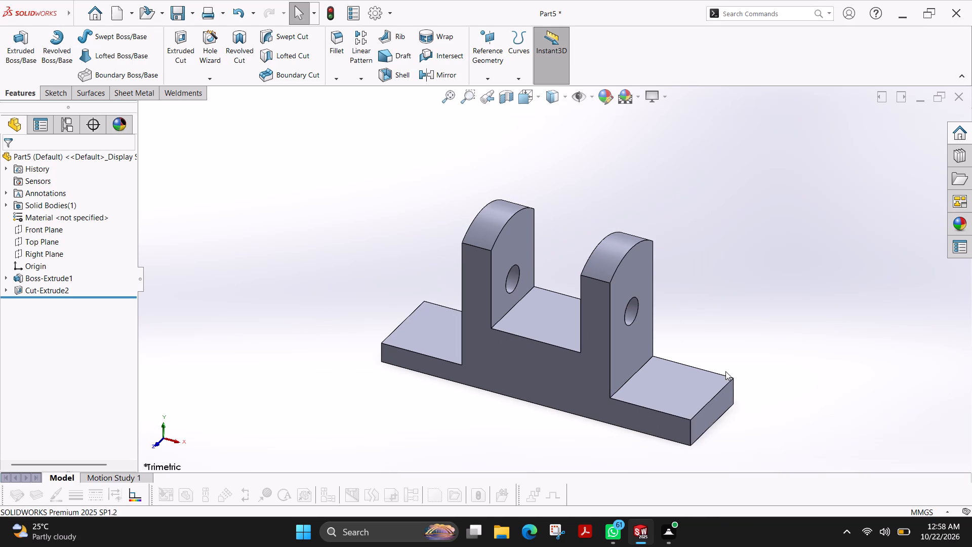
left_click(689, 434)
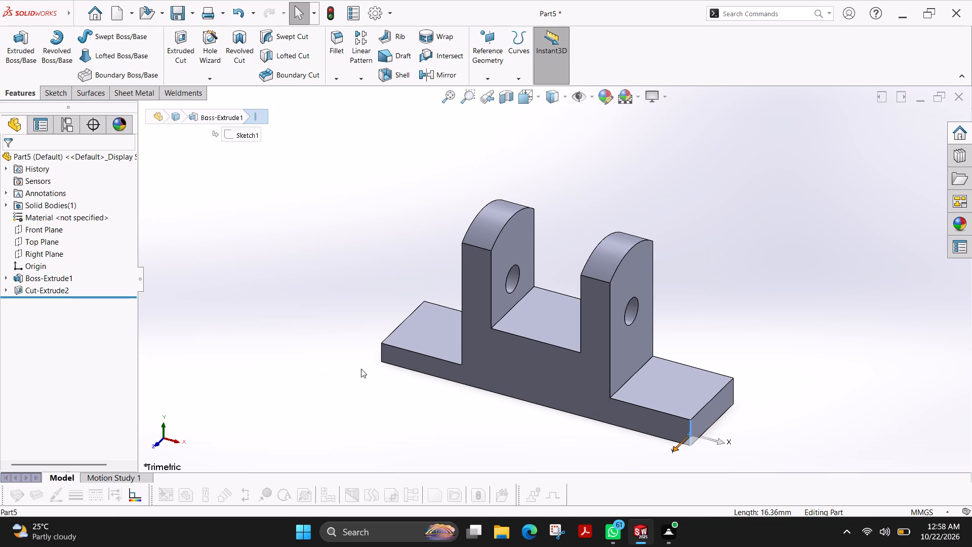
left_click(335, 83)
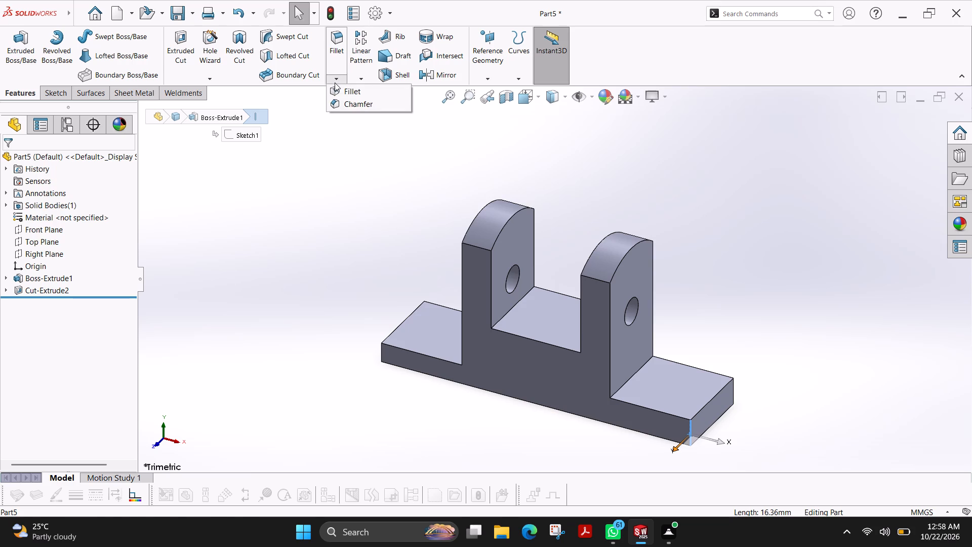
left_click(346, 102)
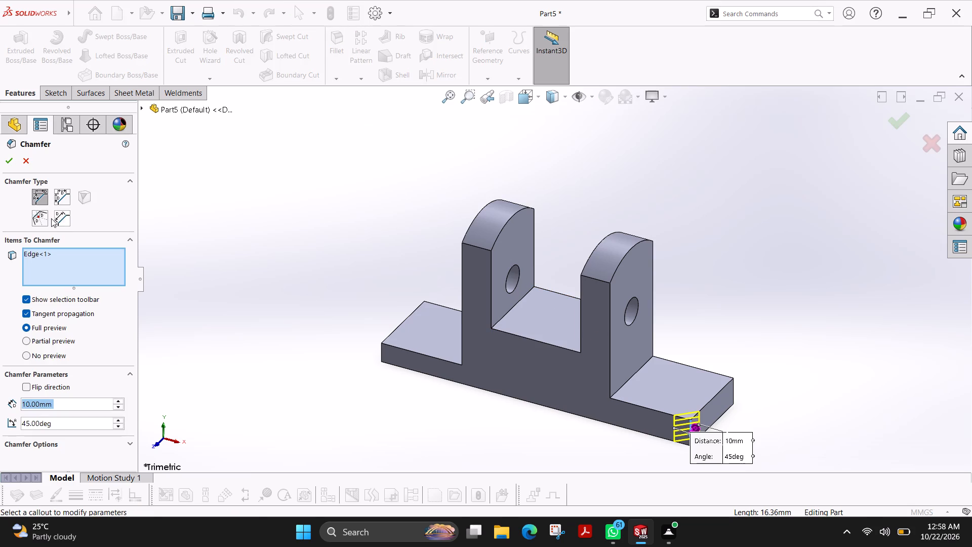
left_click(62, 200)
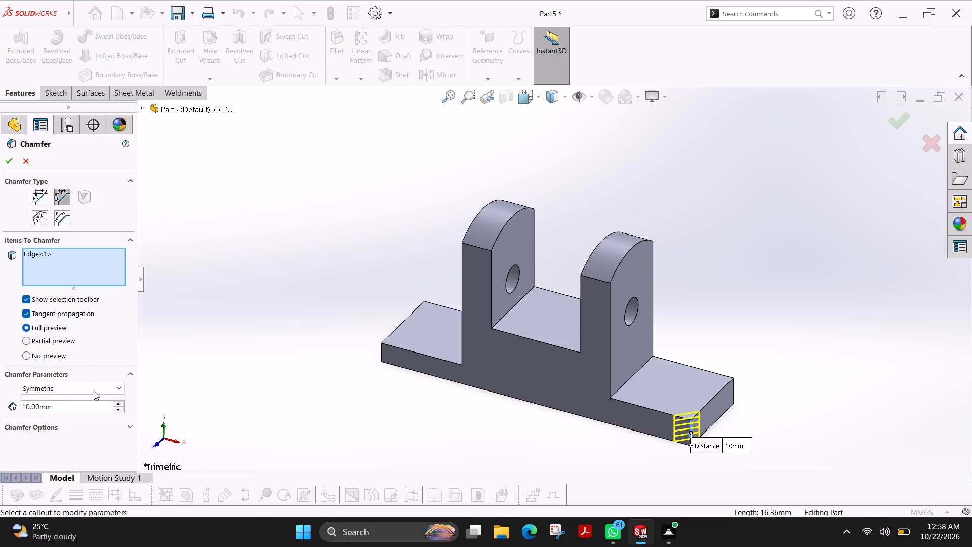
left_click(113, 425)
left_click(113, 425)
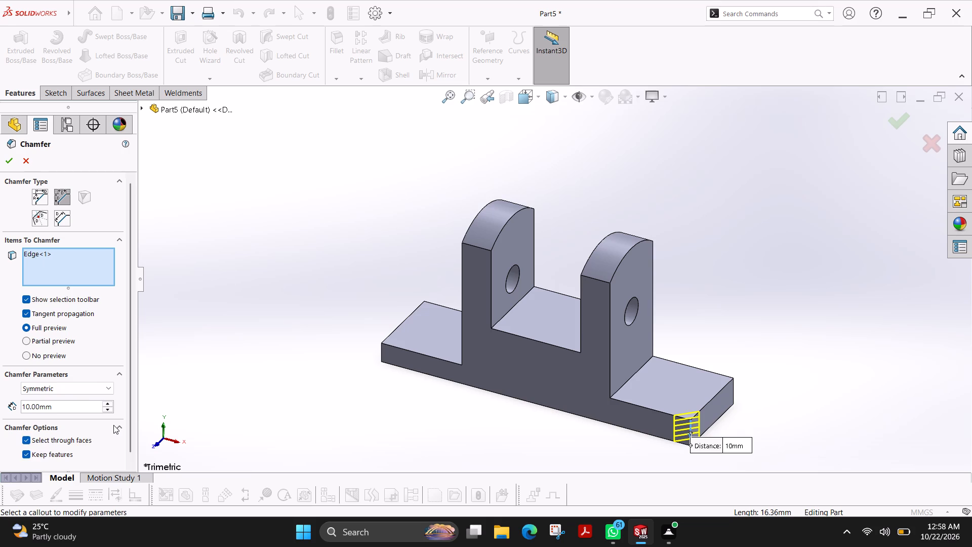
left_click(118, 392)
left_click(92, 404)
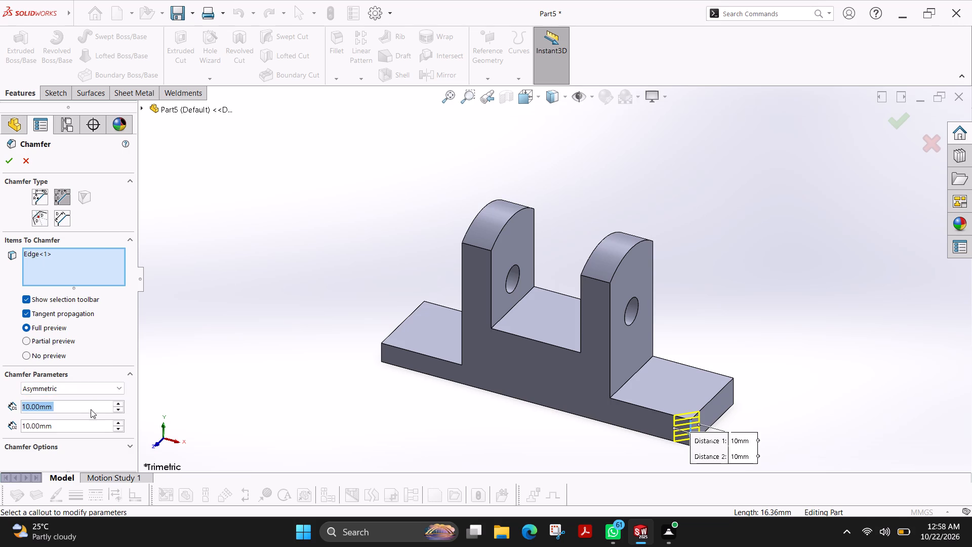
Set the chamfer to 20 mm along the base's end face and 25 mm along its front face.
scroll(83, 413, "up", 1)
left_click(121, 403)
left_click(121, 403)
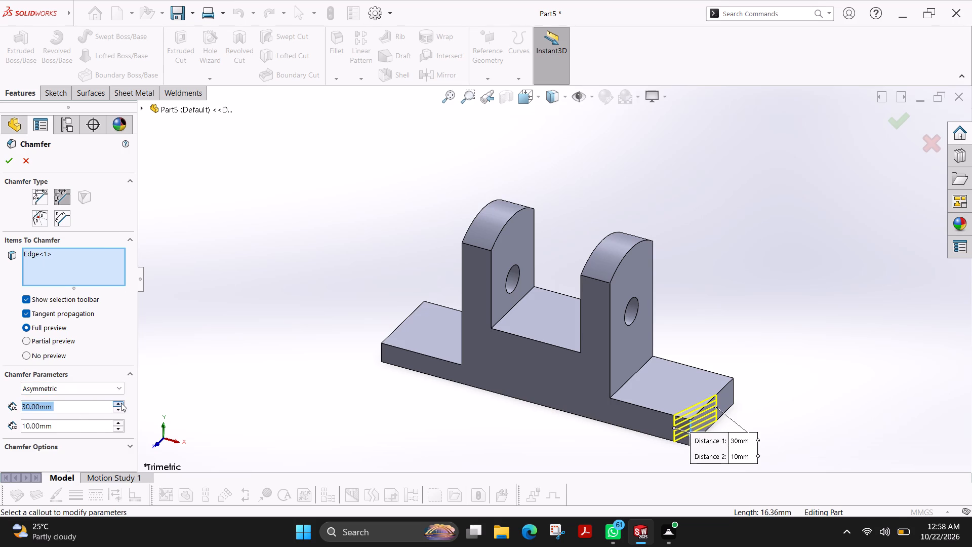
left_click(116, 408)
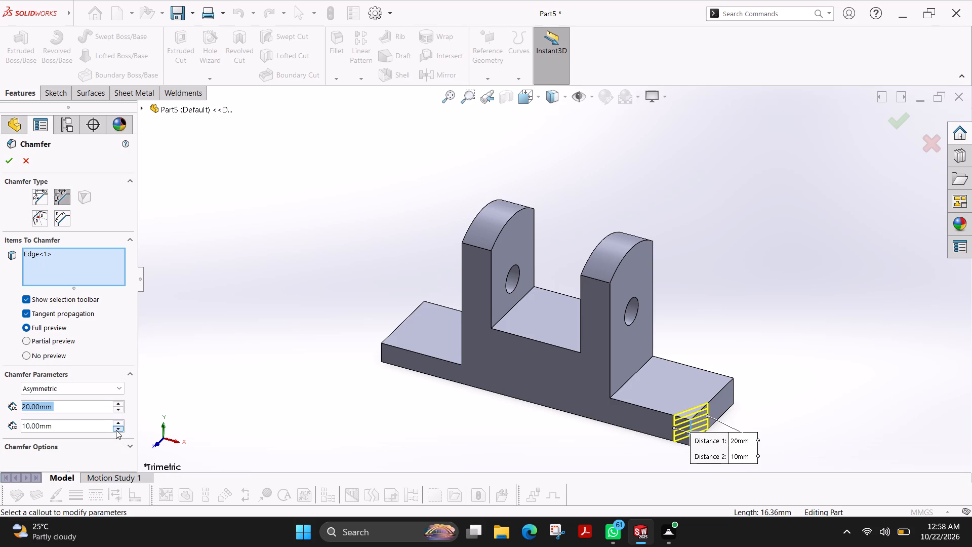
left_click(98, 424)
left_click(98, 424)
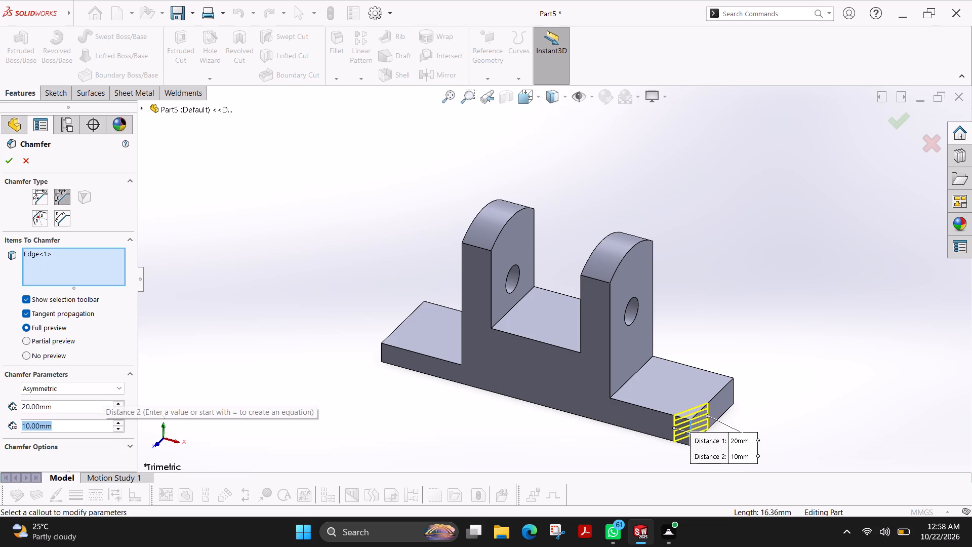
type("25")
key("Return")
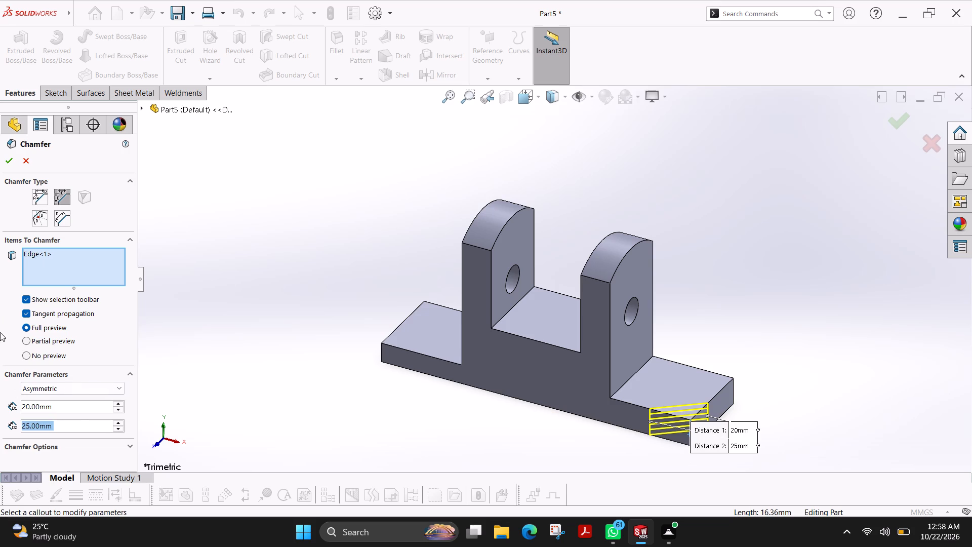
Add the front vertical corner edge at the base's opposite end and apply the chamfer to both corners.
left_click(381, 356)
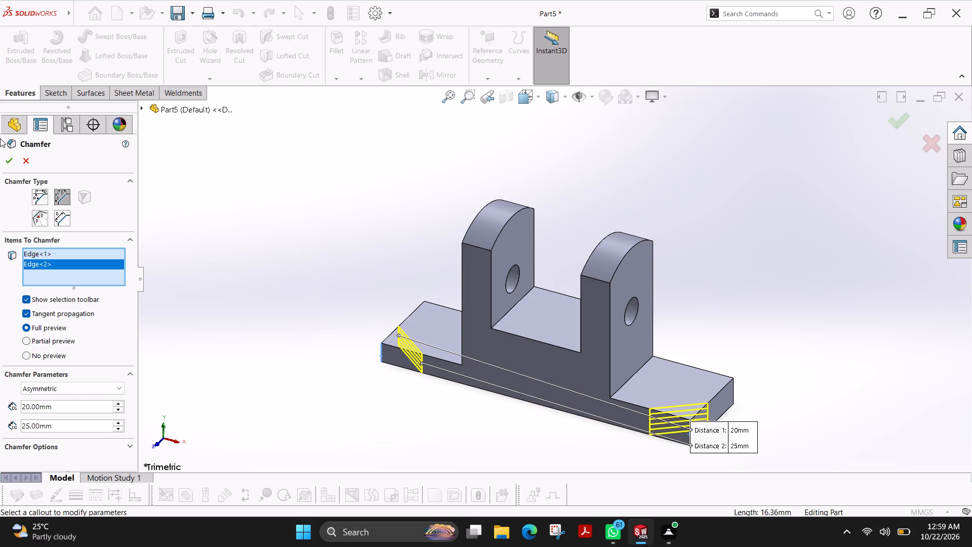
left_click(12, 166)
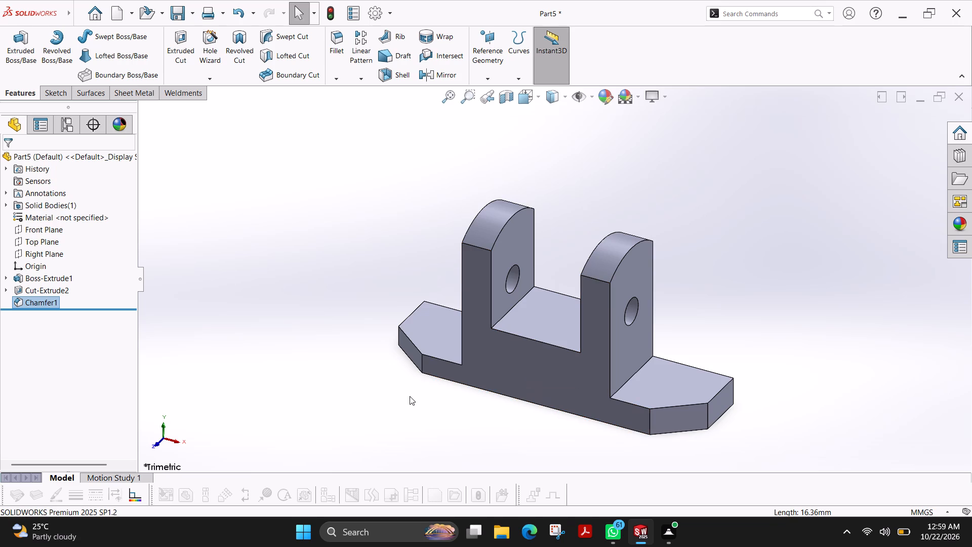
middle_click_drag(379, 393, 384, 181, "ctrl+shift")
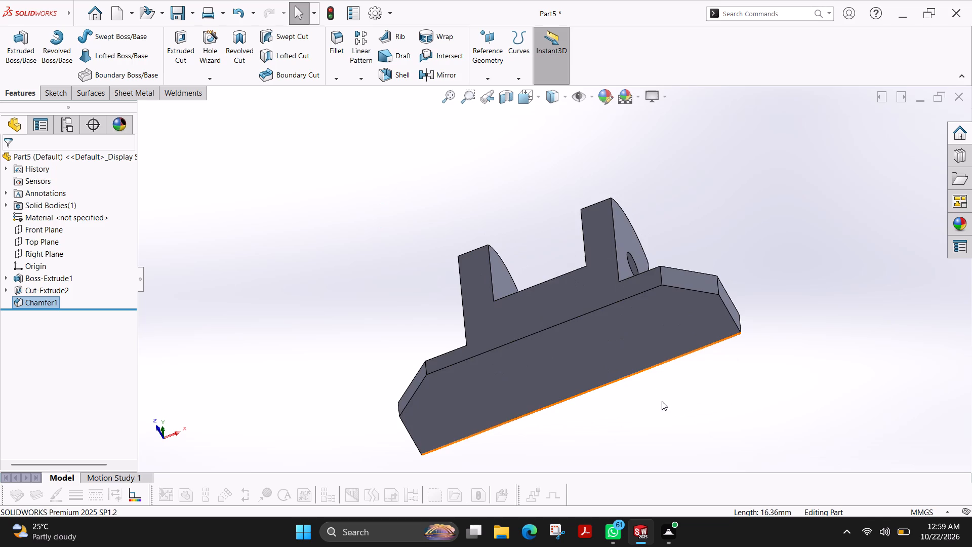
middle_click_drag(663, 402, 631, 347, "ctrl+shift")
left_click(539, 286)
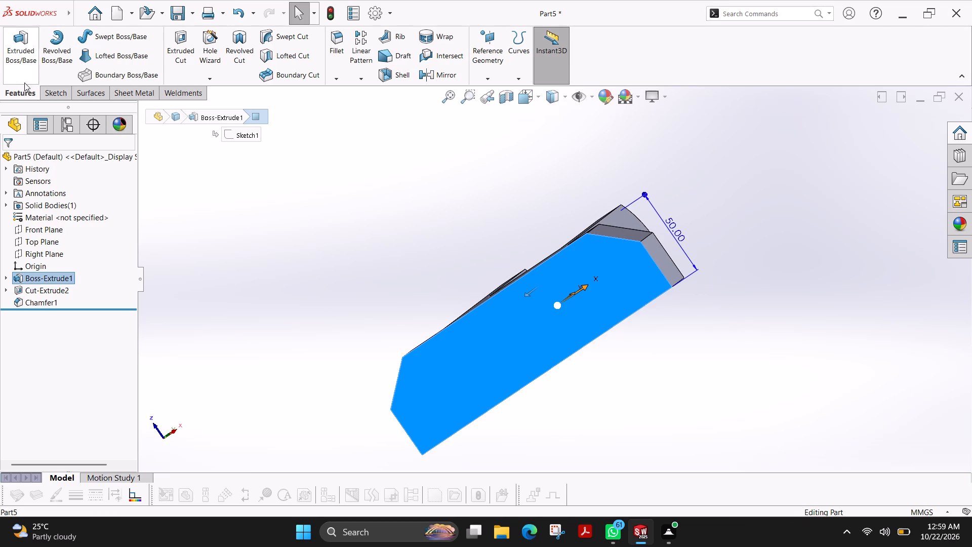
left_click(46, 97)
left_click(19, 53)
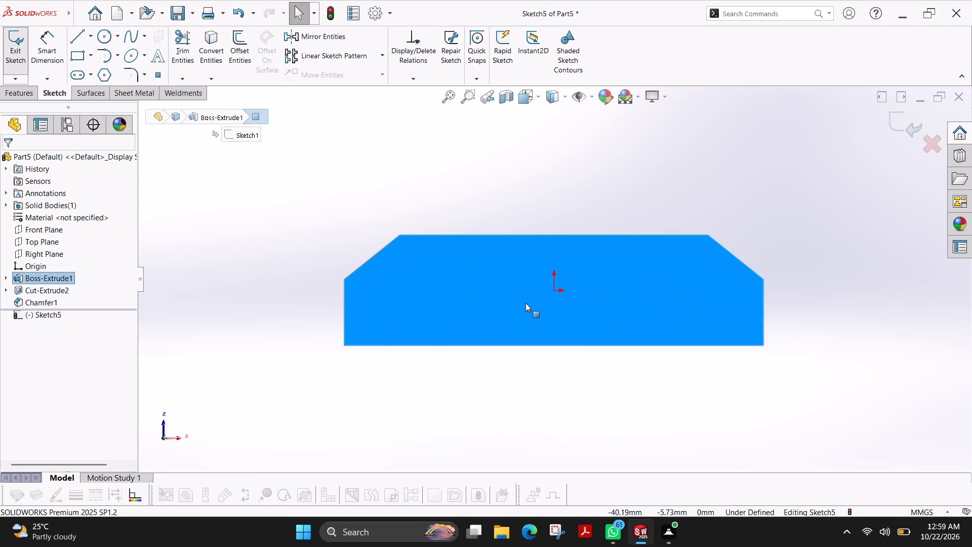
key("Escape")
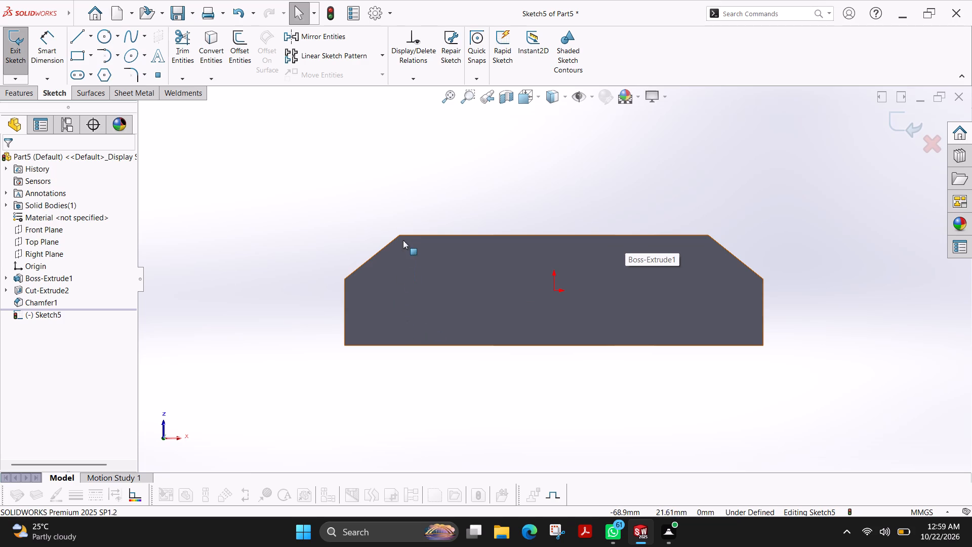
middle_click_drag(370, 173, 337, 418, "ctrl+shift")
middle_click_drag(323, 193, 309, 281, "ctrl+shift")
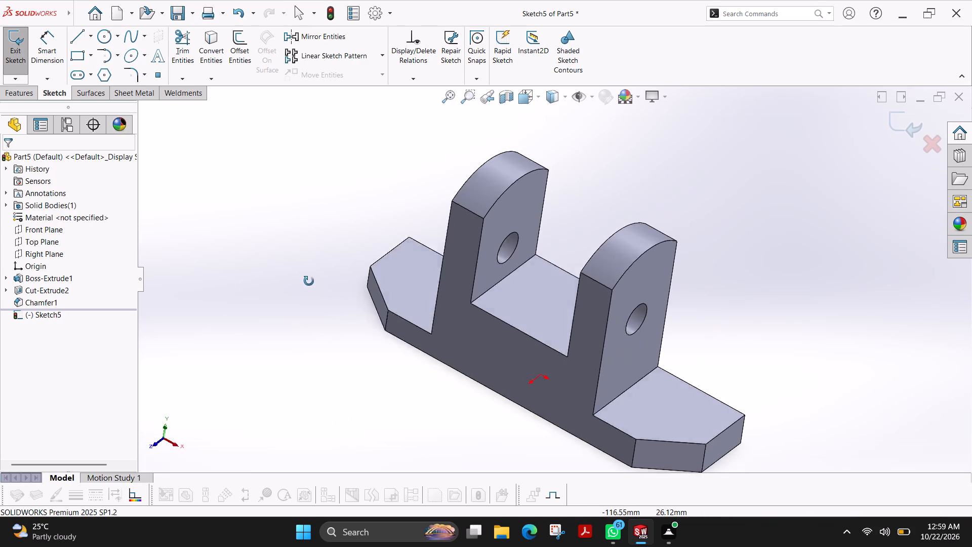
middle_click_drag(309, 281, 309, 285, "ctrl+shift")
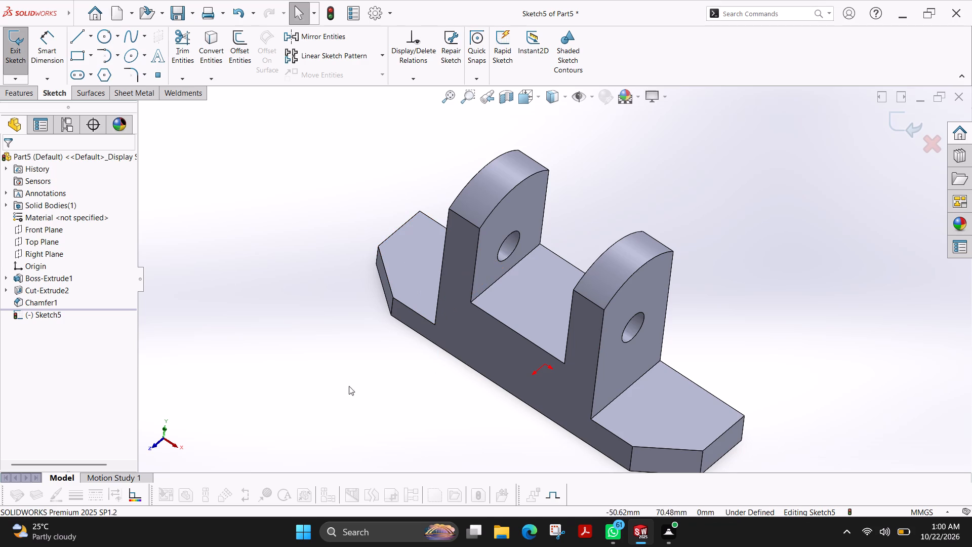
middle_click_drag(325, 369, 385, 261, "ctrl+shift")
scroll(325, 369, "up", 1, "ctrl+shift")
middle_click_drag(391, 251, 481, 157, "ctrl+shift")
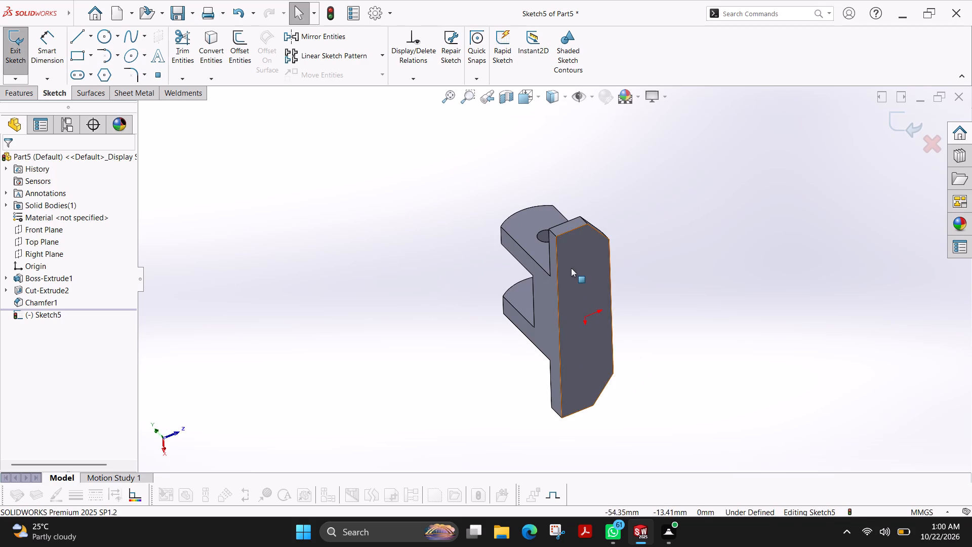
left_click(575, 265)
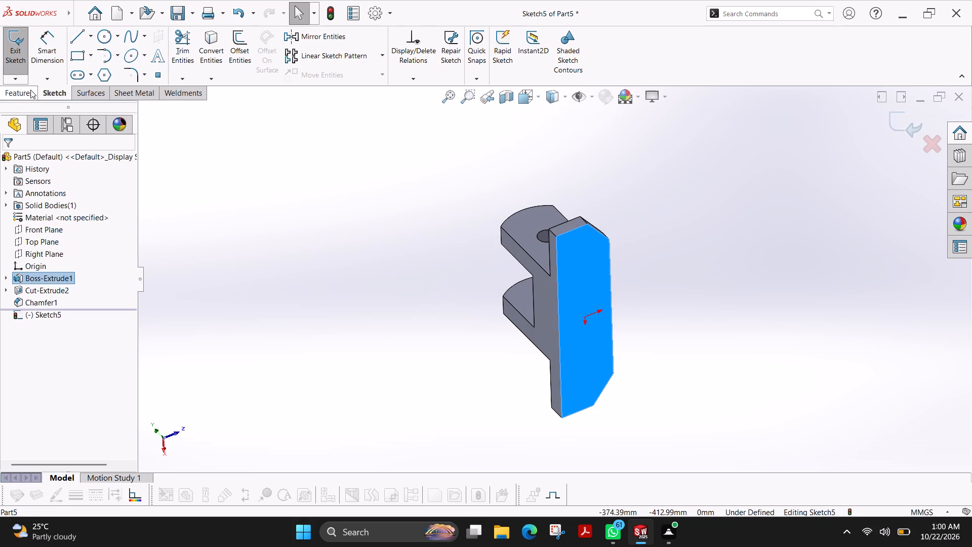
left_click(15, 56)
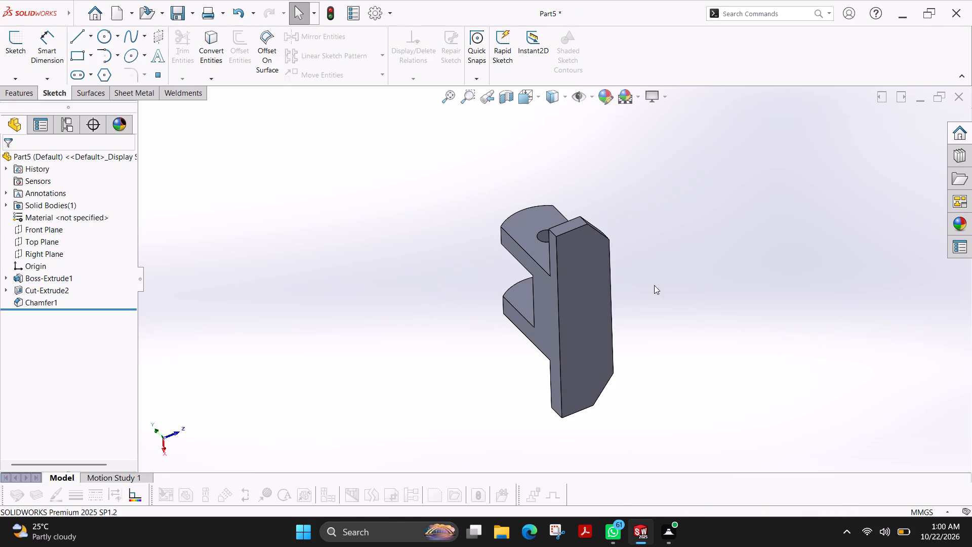
Sketch two circles on the base's bottom face, radius about 7.2 mm near the -X end and about 8.2 mm near the +X end.
left_click(575, 261)
left_click(8, 51)
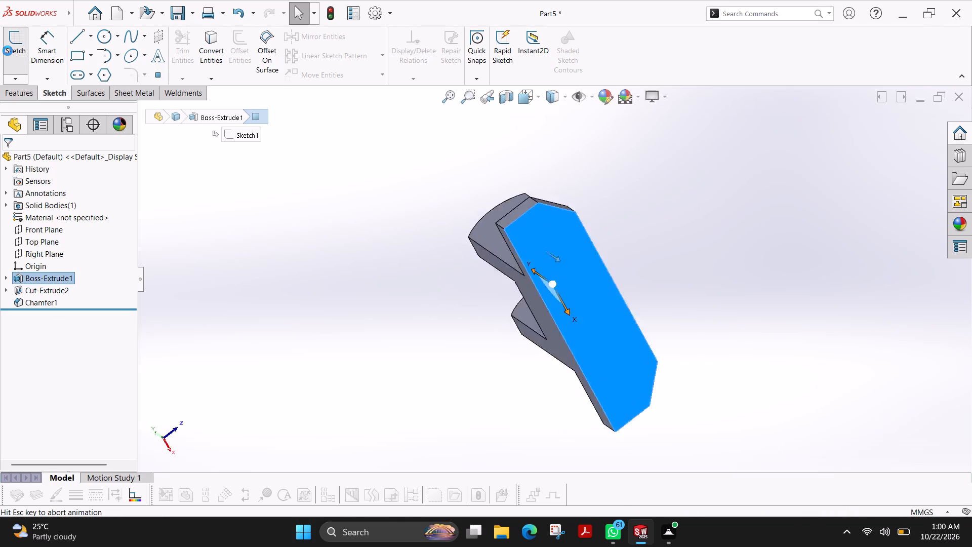
key("Escape")
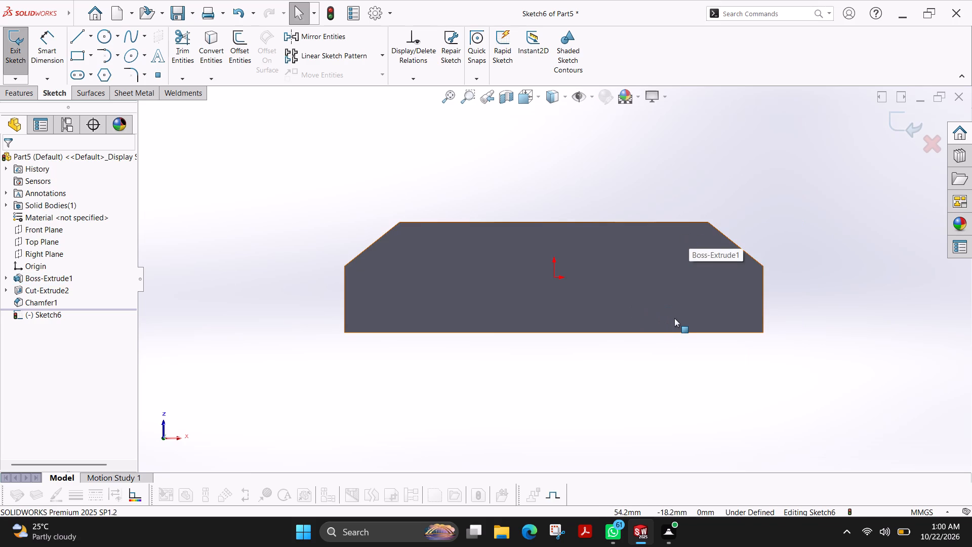
scroll(675, 318, "down", 1)
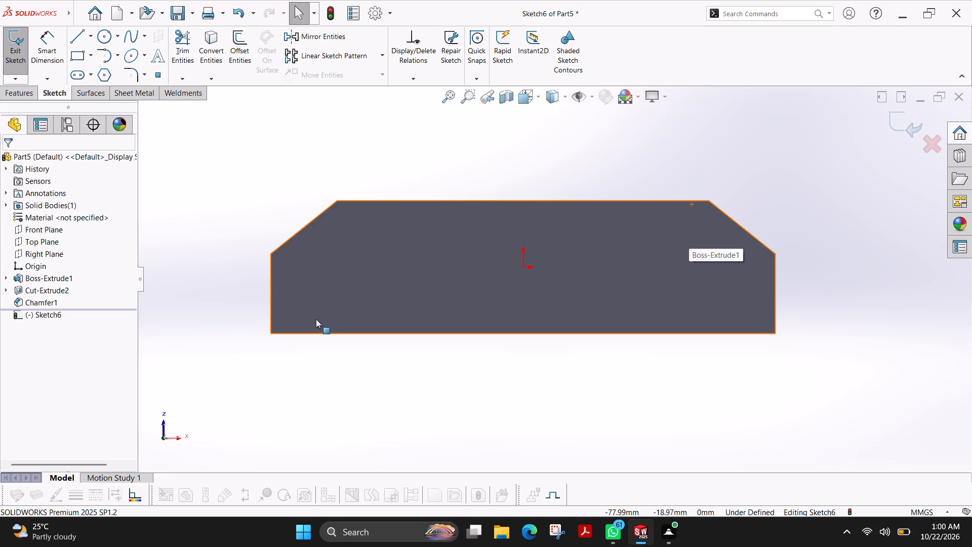
left_click(102, 38)
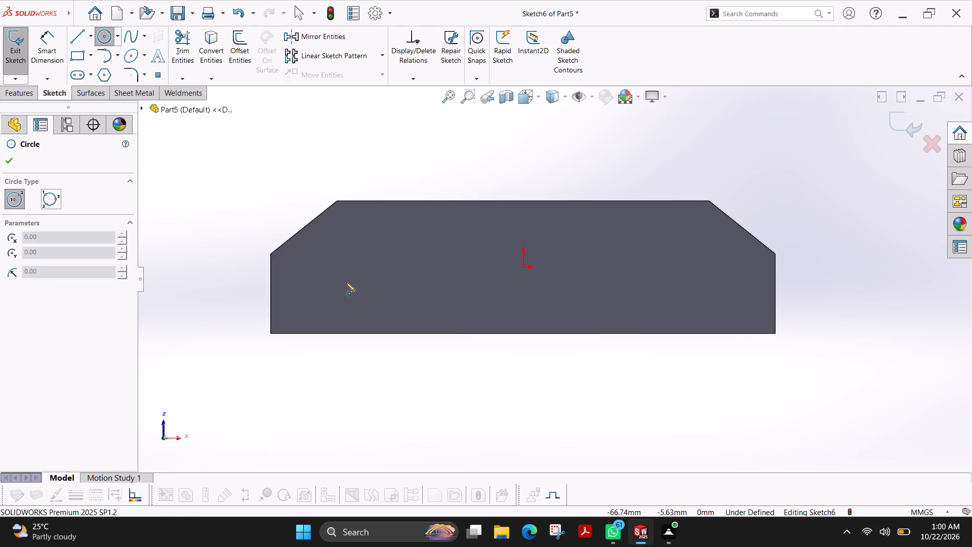
left_click(325, 291)
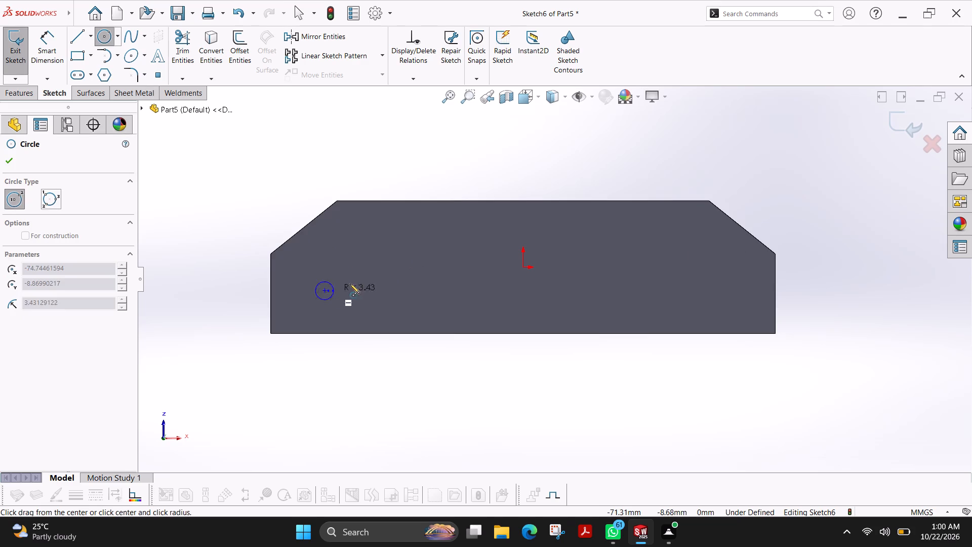
left_click(343, 287)
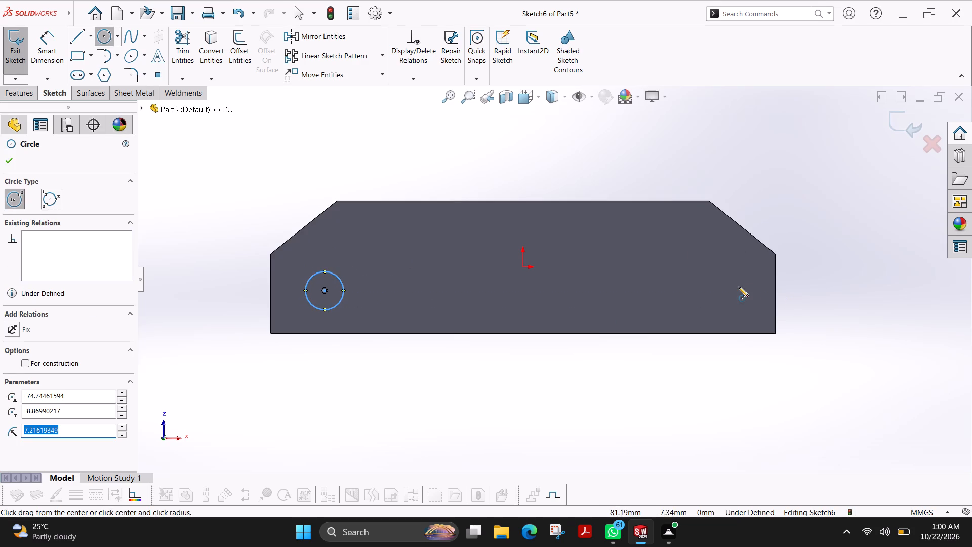
left_click(724, 294)
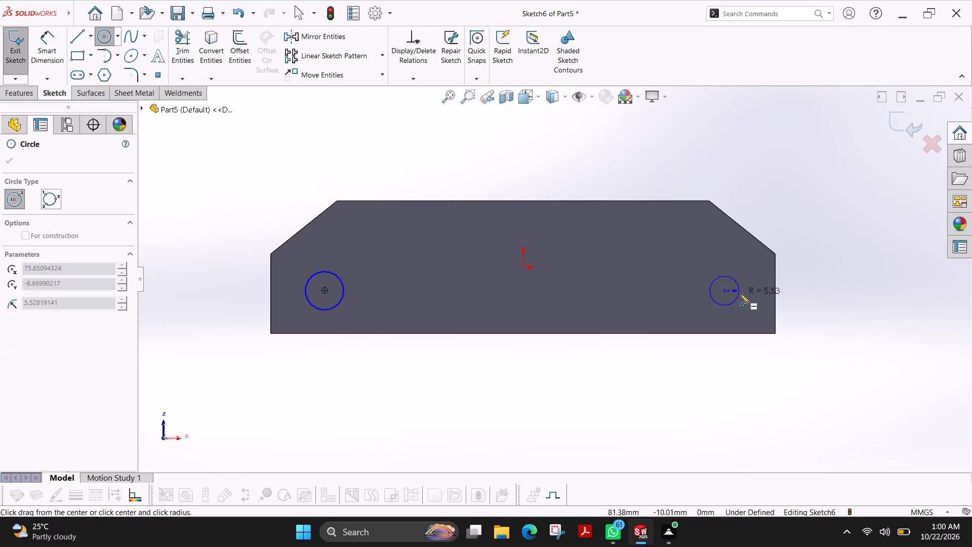
left_click(746, 291)
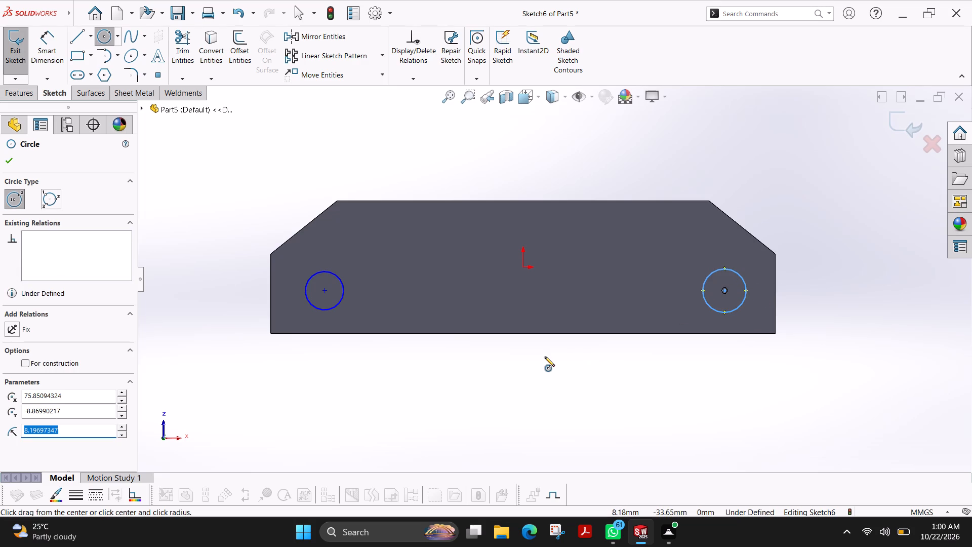
Reorient the view square to the base's bottom face with the chamfered corners facing downward, and leave the Circle tool.
left_click(540, 96)
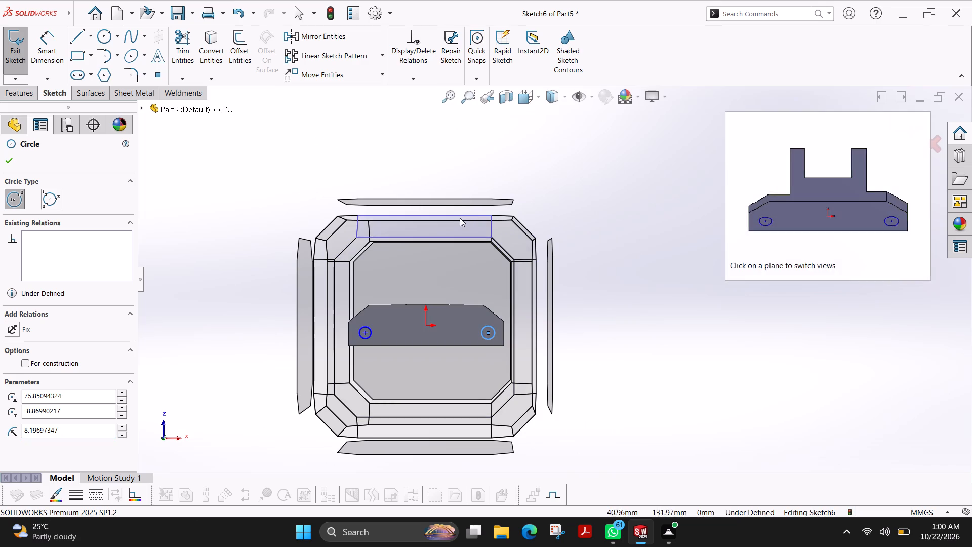
middle_click_drag(640, 241, 628, 285, "ctrl+shift")
middle_click(628, 285, "ctrl+shift")
middle_click_drag(629, 285, 636, 270, "ctrl+shift")
middle_click_drag(206, 287, 222, 187, "ctrl+shift")
middle_click_drag(231, 173, 367, 144, "ctrl+shift")
middle_click_drag(368, 148, 385, 220, "ctrl+shift")
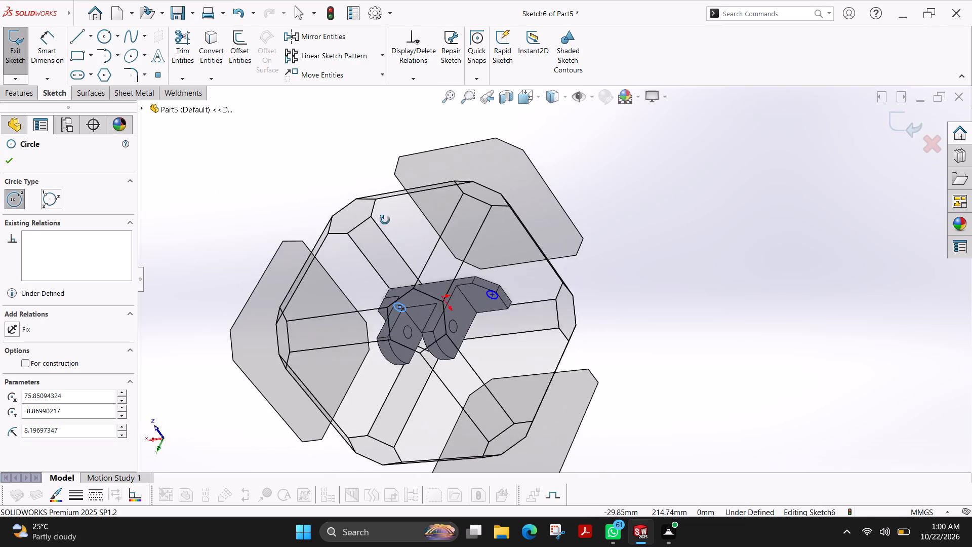
middle_click_drag(385, 220, 406, 388, "ctrl+shift")
middle_click_drag(385, 234, 410, 305, "ctrl+shift")
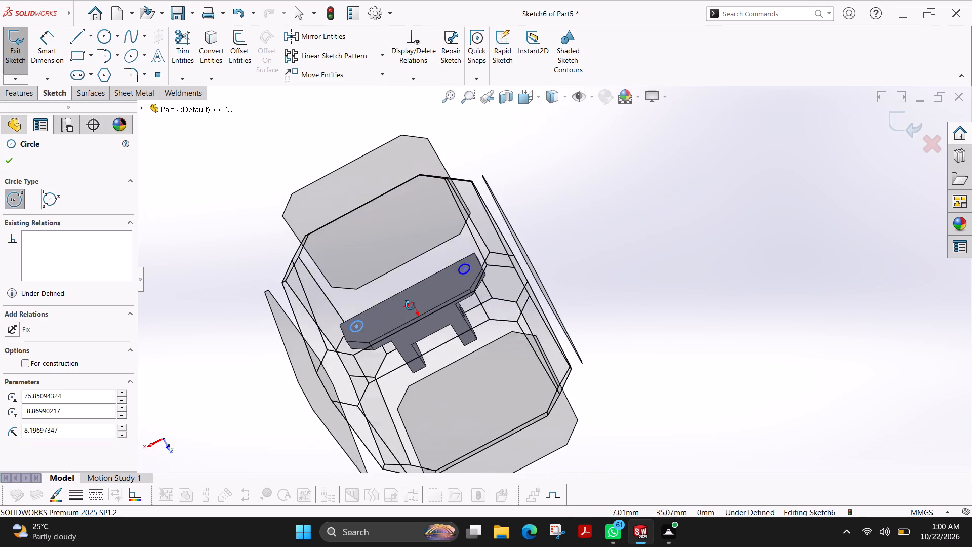
middle_click_drag(410, 305, 416, 356, "ctrl+shift")
left_click(406, 277)
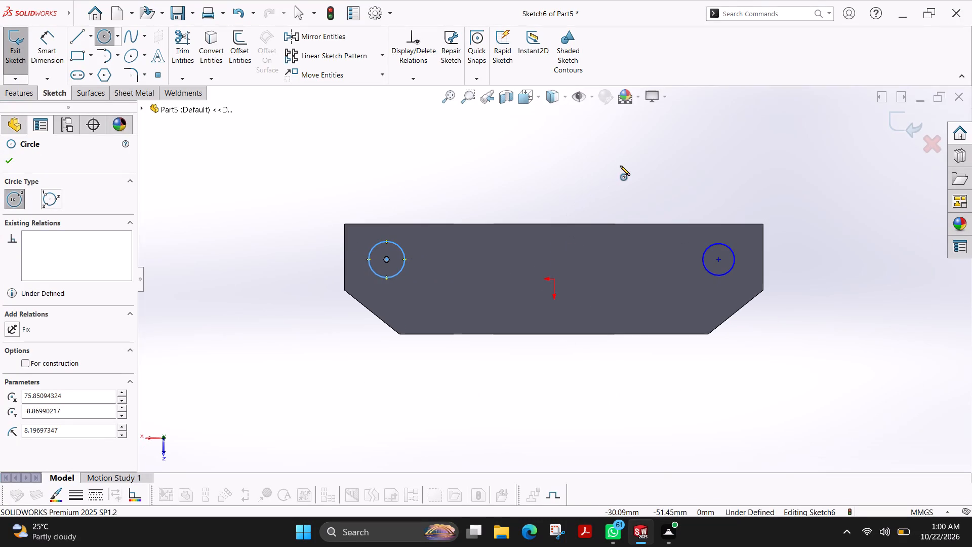
left_click(6, 163)
Dimension both circles on the base's bottom face to a diameter of 15 mm.
left_click(50, 69)
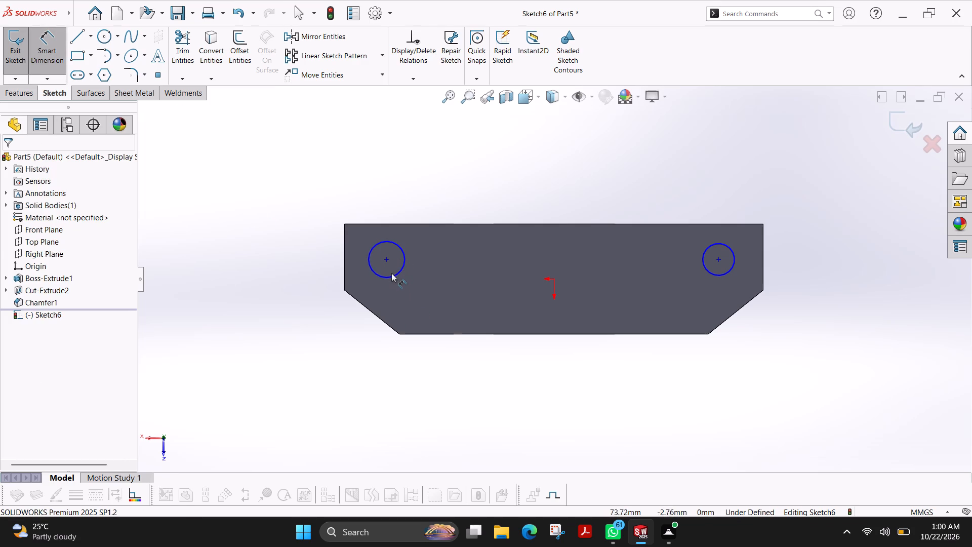
left_click_drag(386, 277, 381, 277)
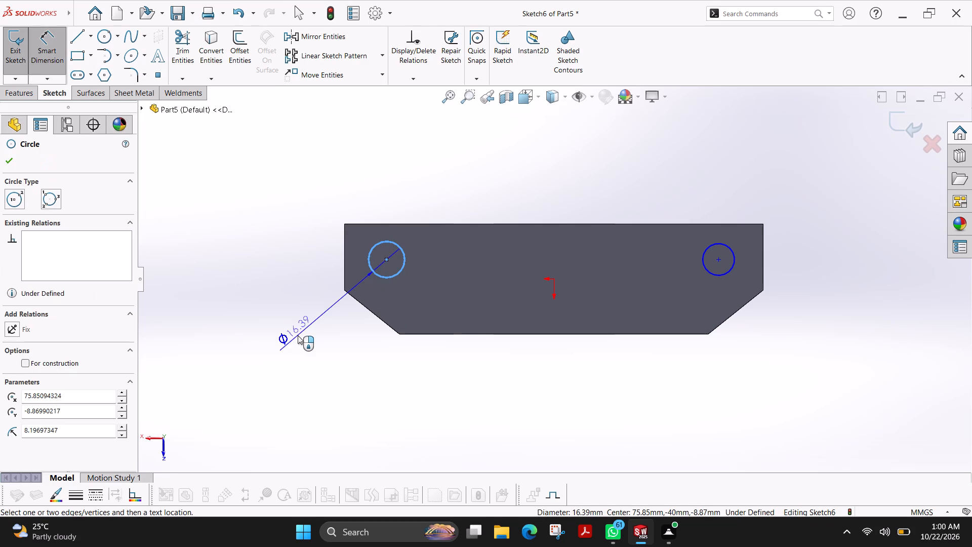
left_click(298, 335)
type("15")
key("Return")
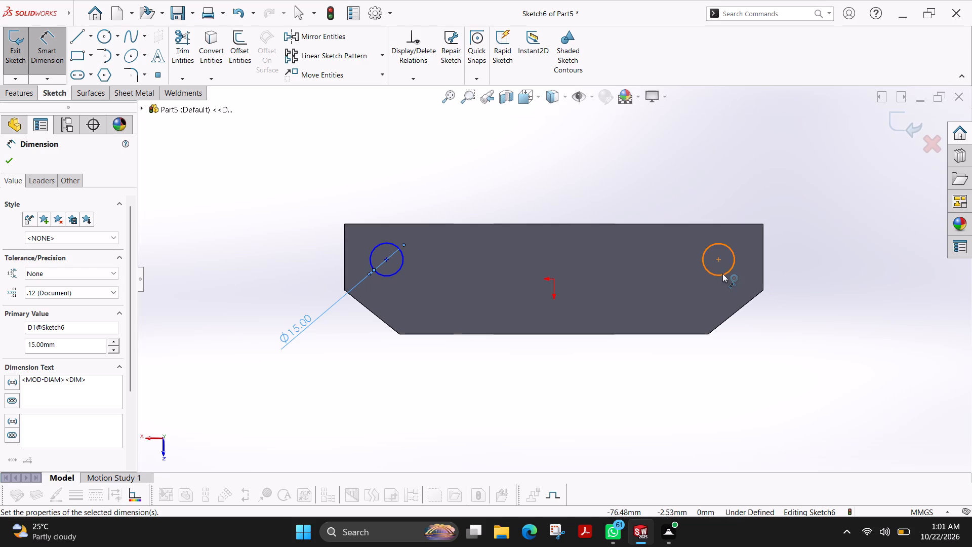
left_click(723, 272)
left_click(819, 353)
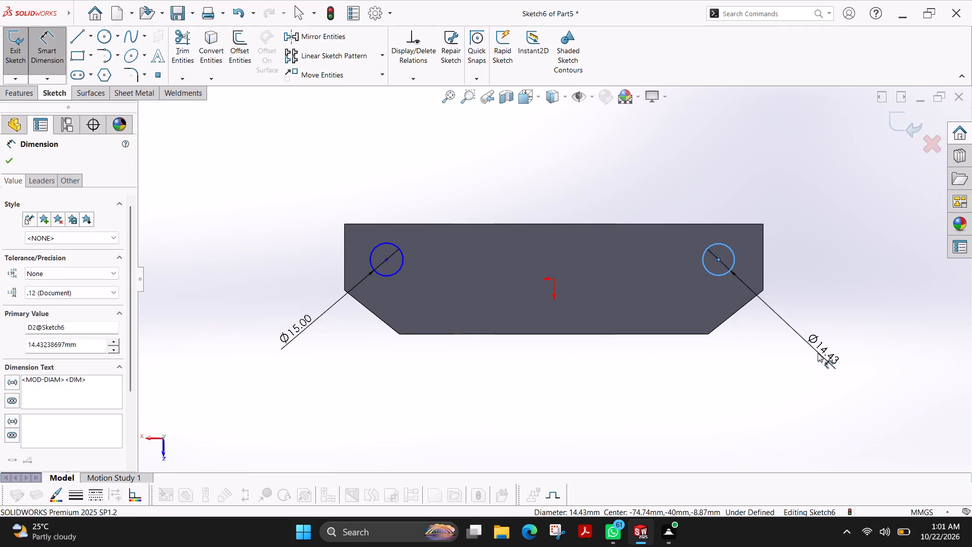
type("15")
key("Return")
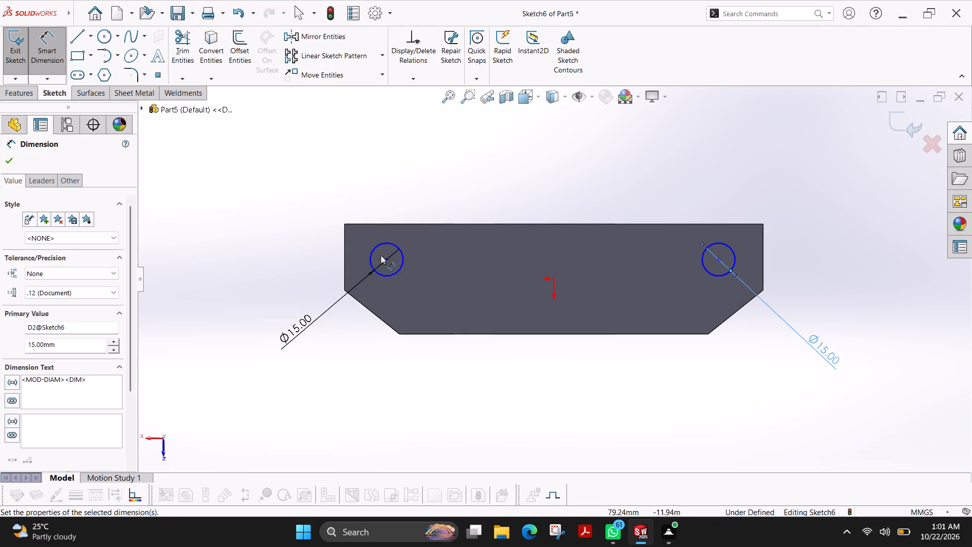
Dimension the horizontal distance between the two circle centres to 155 mm.
left_click(387, 261)
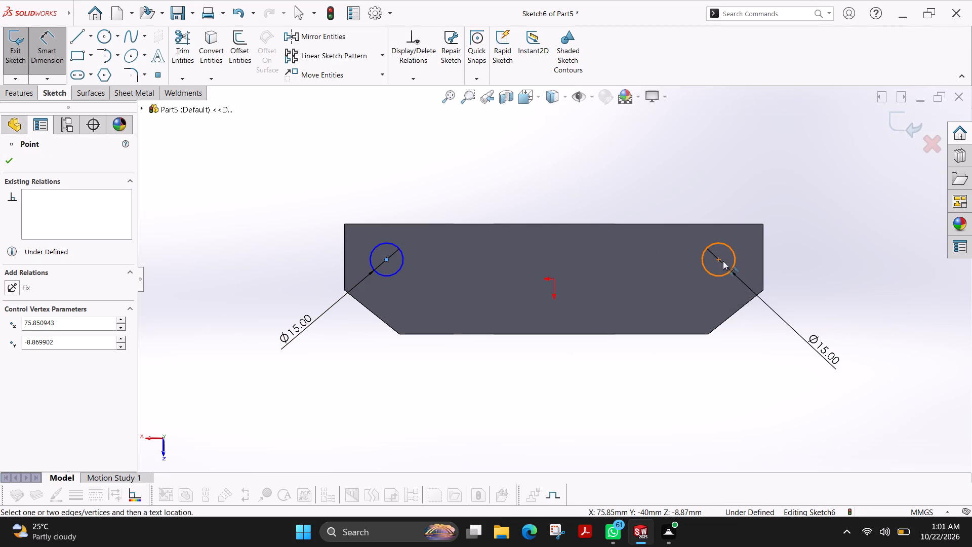
left_click(719, 260)
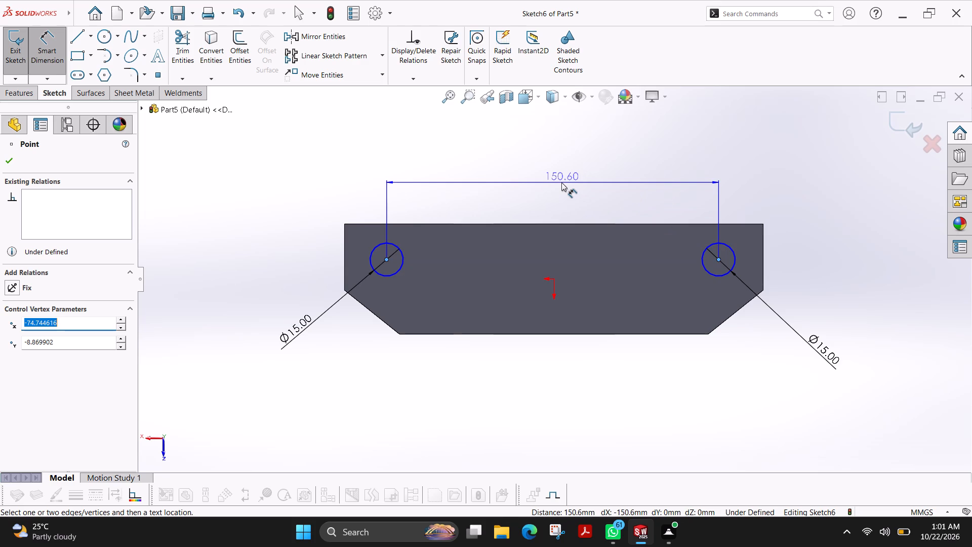
left_click(561, 182)
type("155")
key("Return")
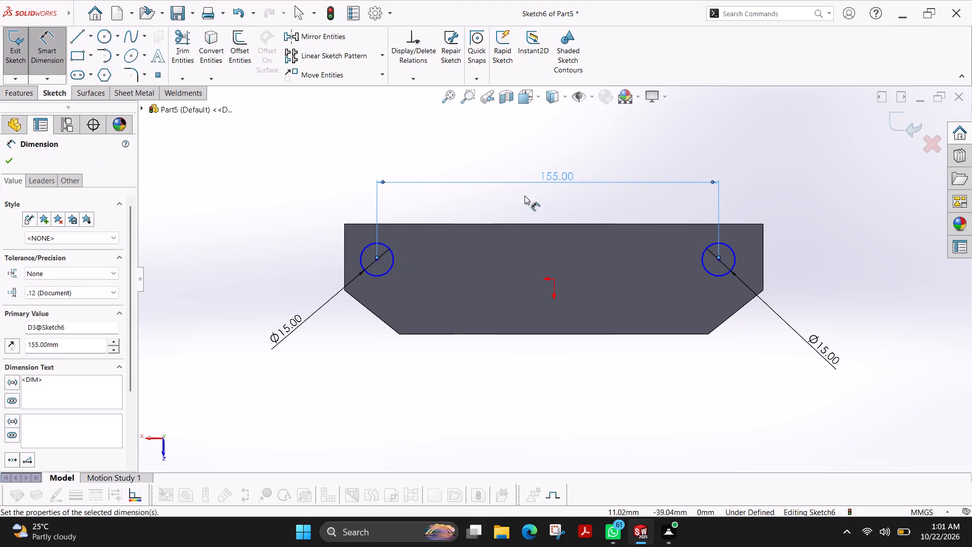
Dimension the +X circle's centre 18 mm from the base's long unchamfered rear edge.
left_click(375, 261)
left_click(362, 224)
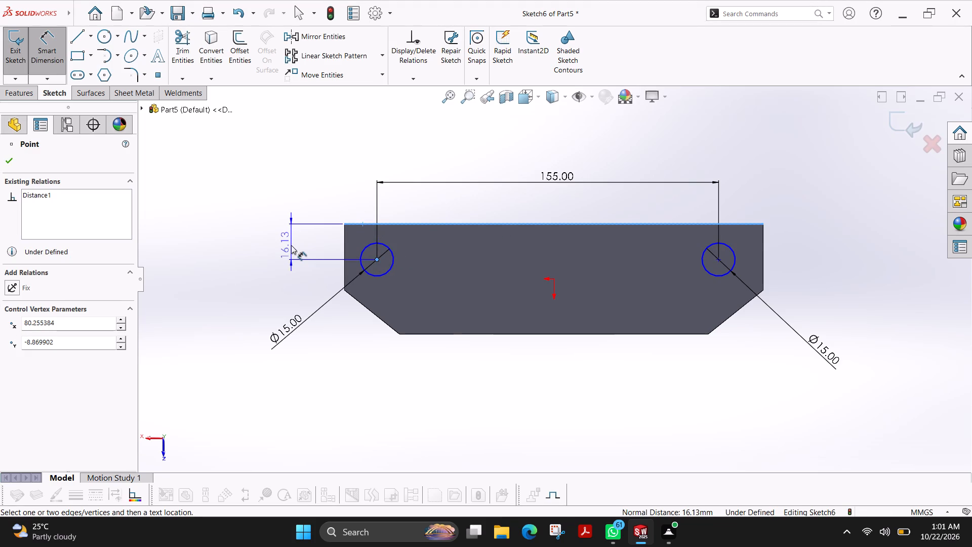
left_click(291, 245)
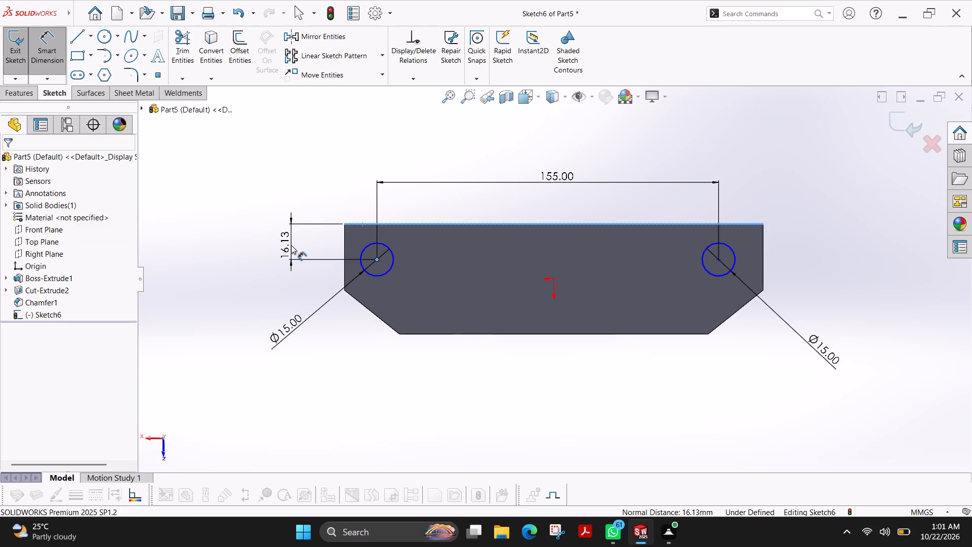
type("18")
key("Return")
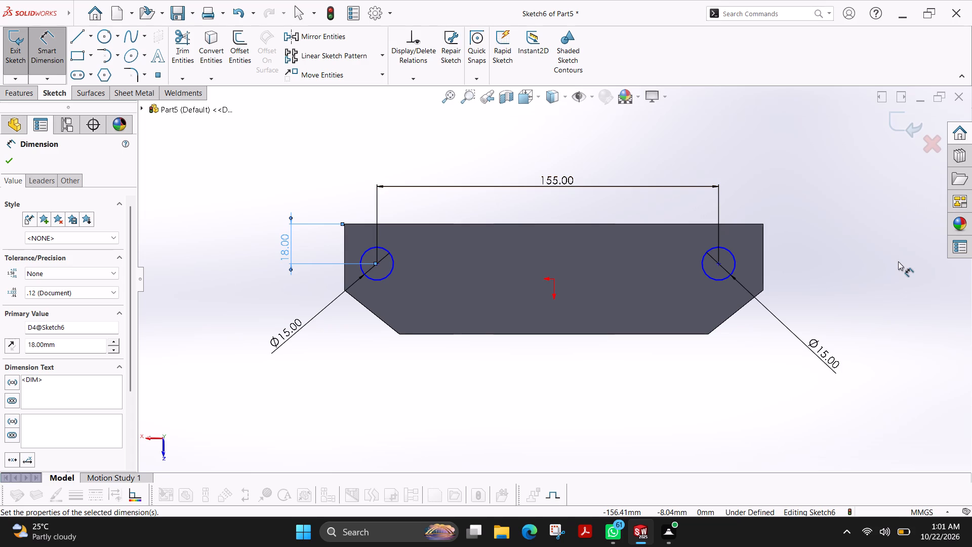
Dimension the horizontal distance between the origin and the +X circle's centre to 77.5 mm.
left_click(553, 277)
left_click(376, 264)
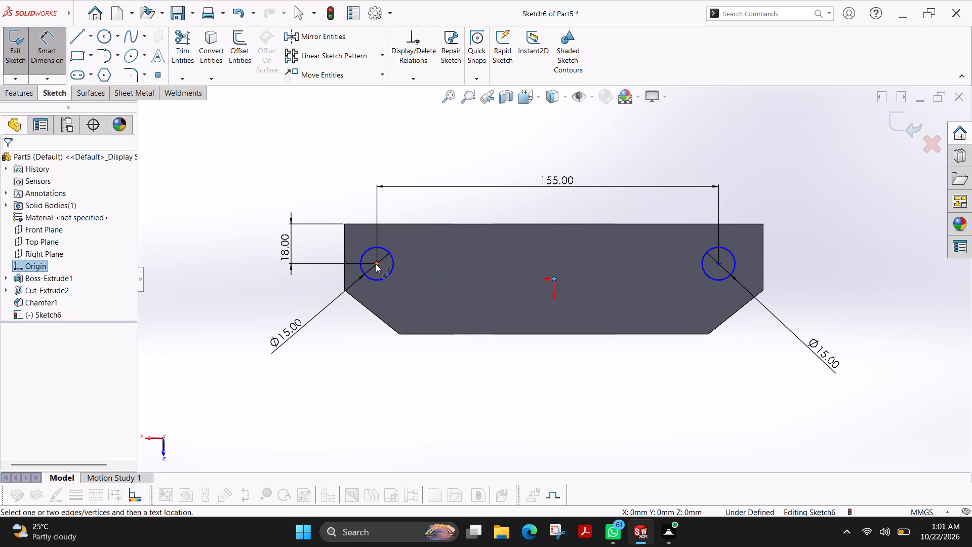
left_click(481, 388)
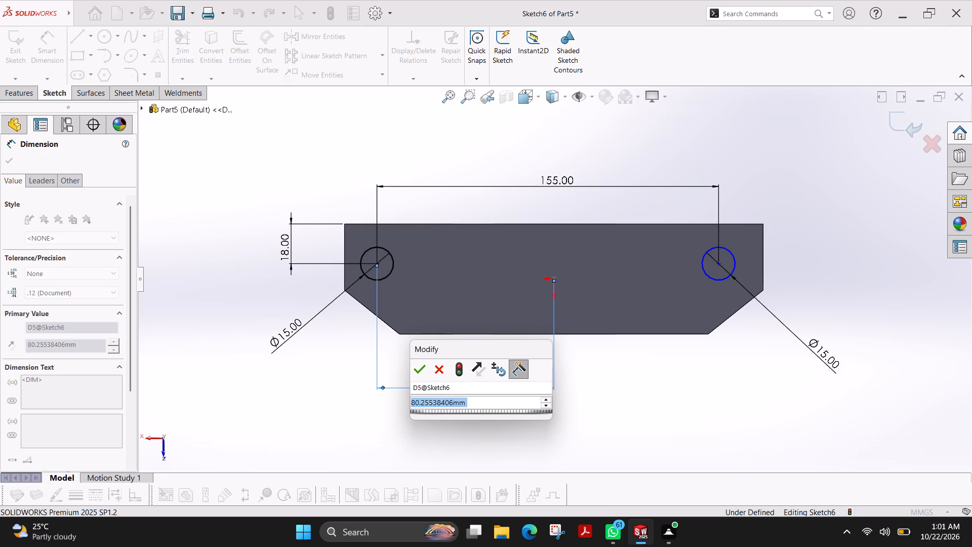
type("77.5")
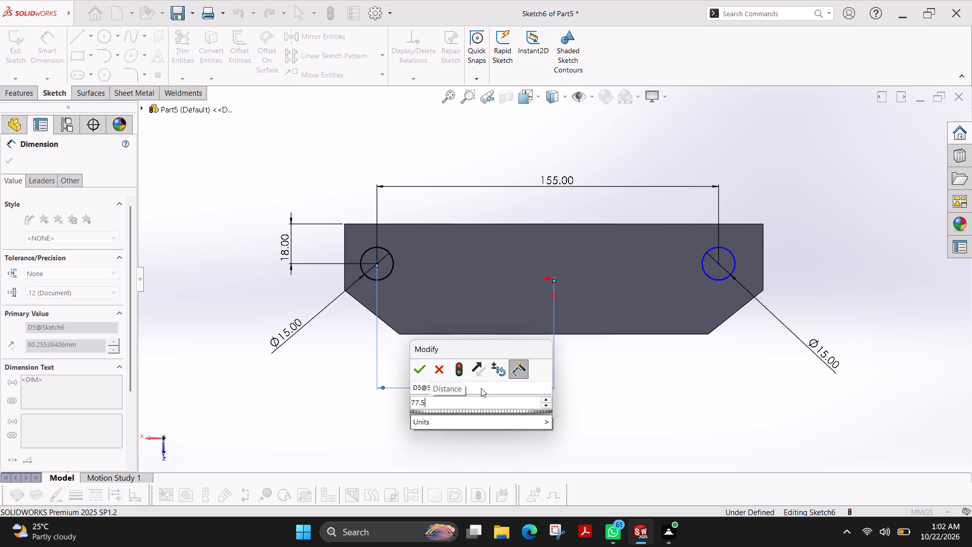
key("Return")
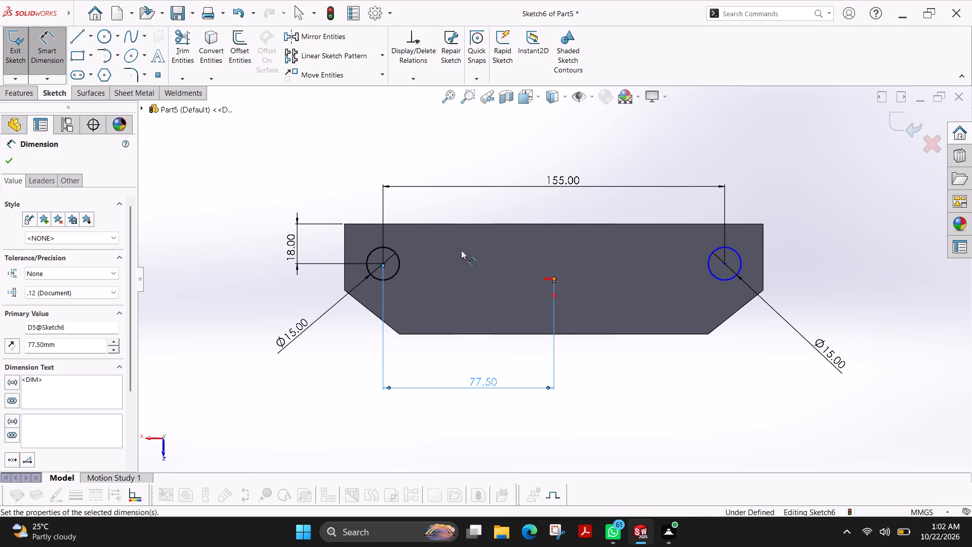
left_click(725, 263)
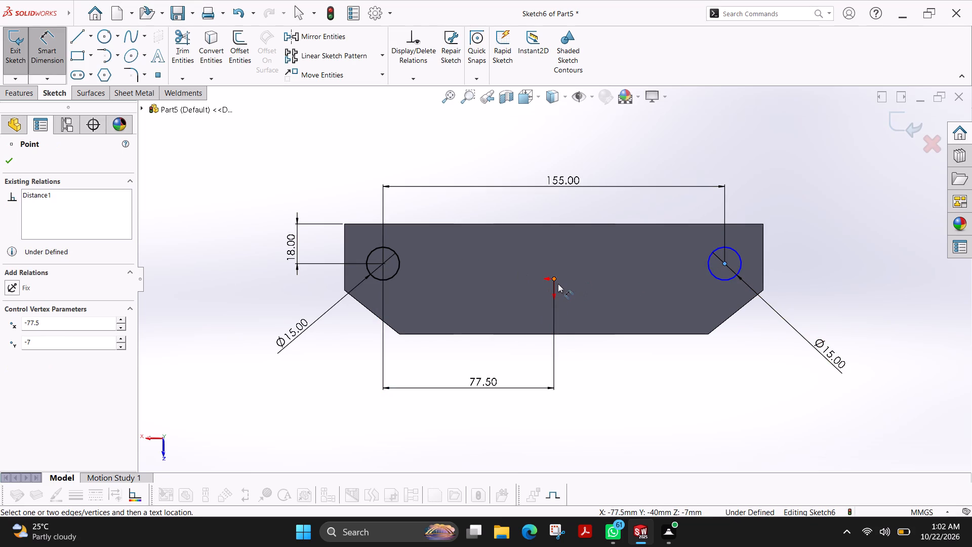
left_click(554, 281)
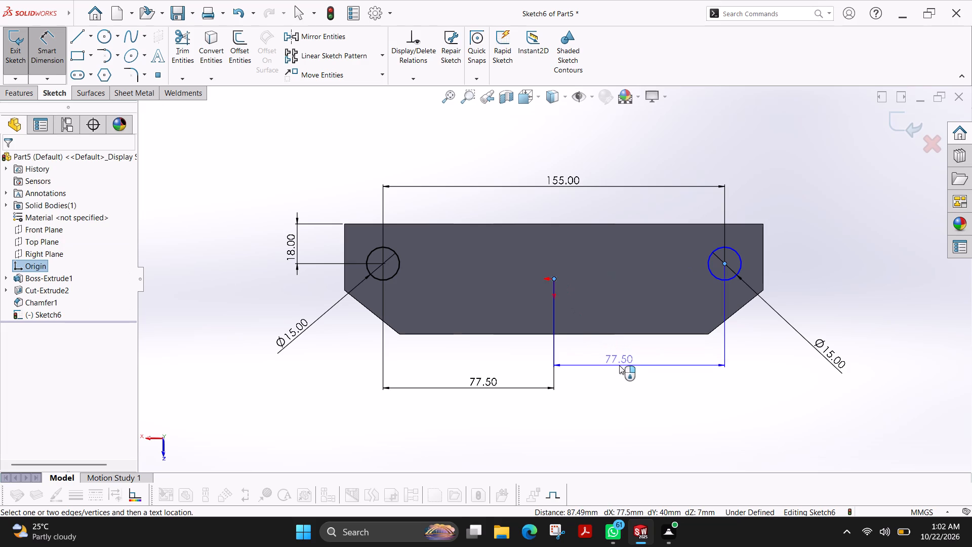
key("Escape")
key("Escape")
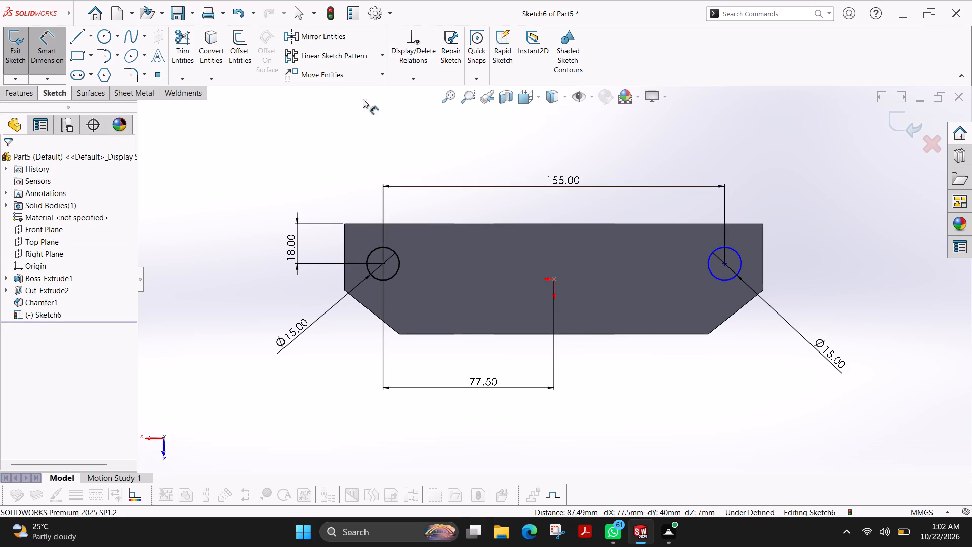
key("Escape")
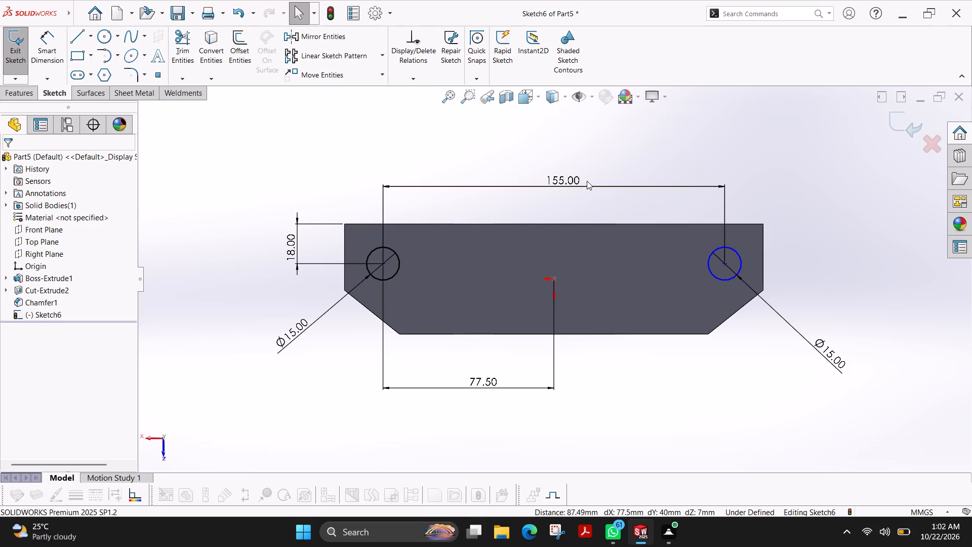
Draw a horizontal construction line joining the centres of the two 15 mm circles on the base's bottom face.
left_click(539, 101)
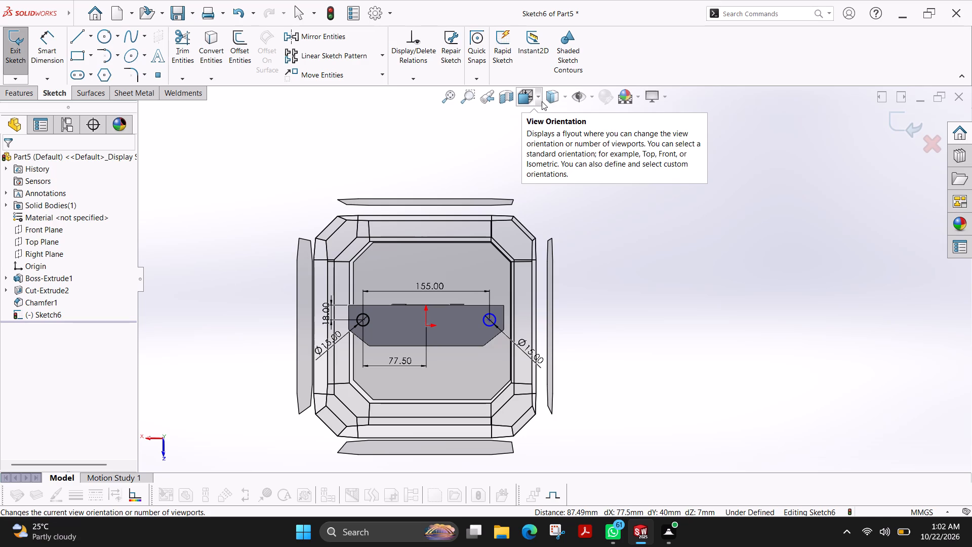
left_click(542, 101)
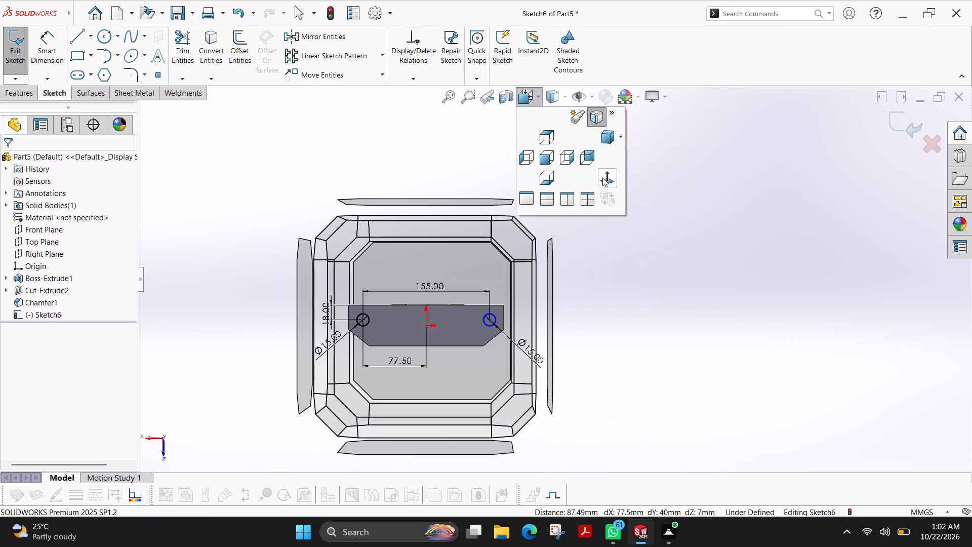
left_click(603, 178)
scroll(582, 269, "down", 2)
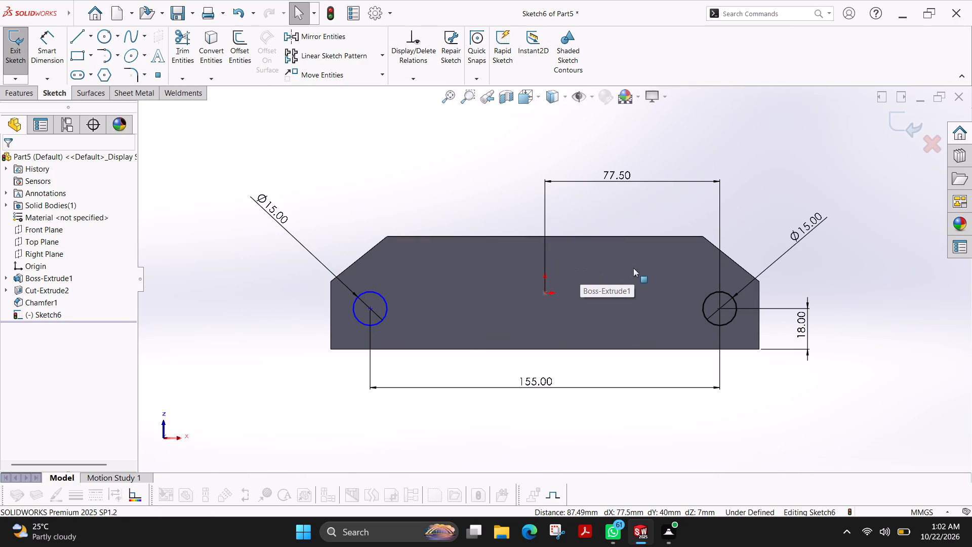
scroll(621, 277, "down", 1)
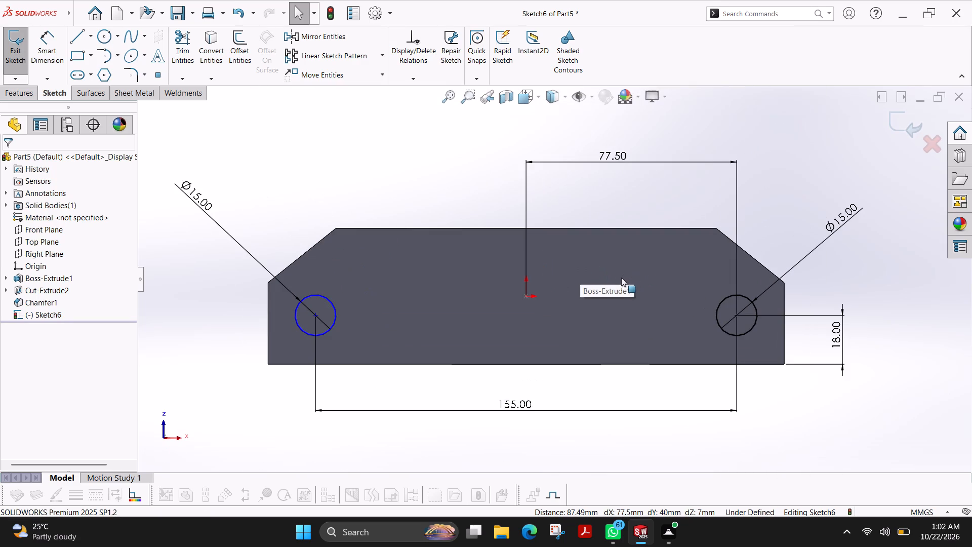
left_click(76, 40)
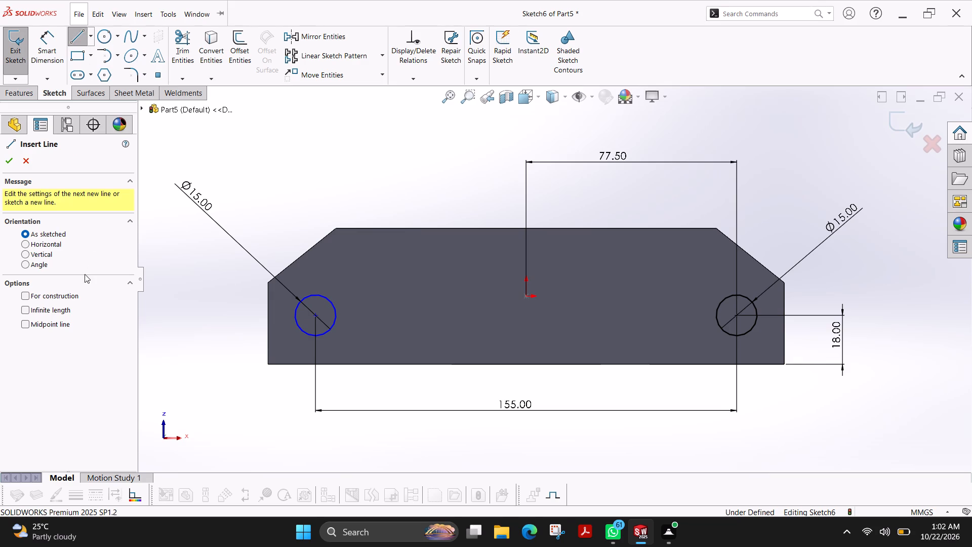
left_click(46, 296)
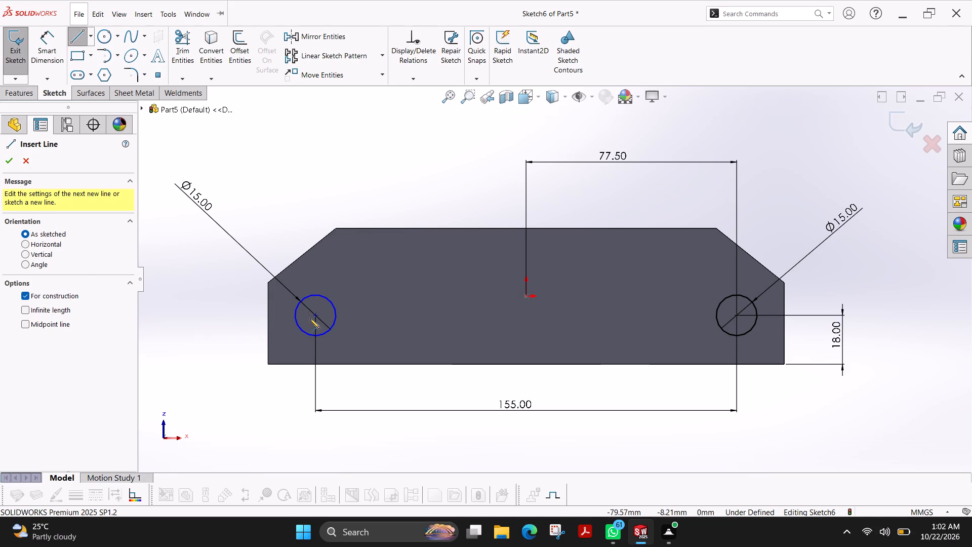
left_click(317, 314)
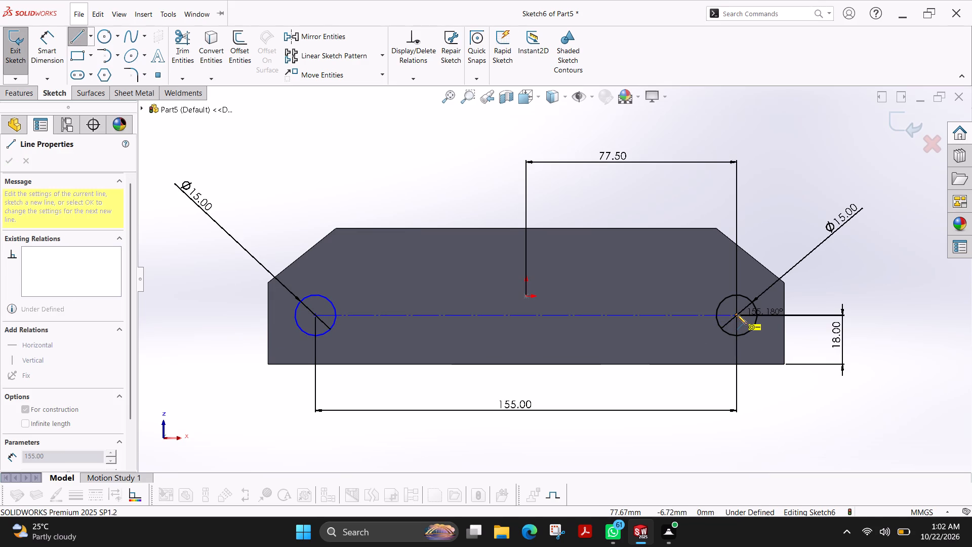
left_click(738, 315)
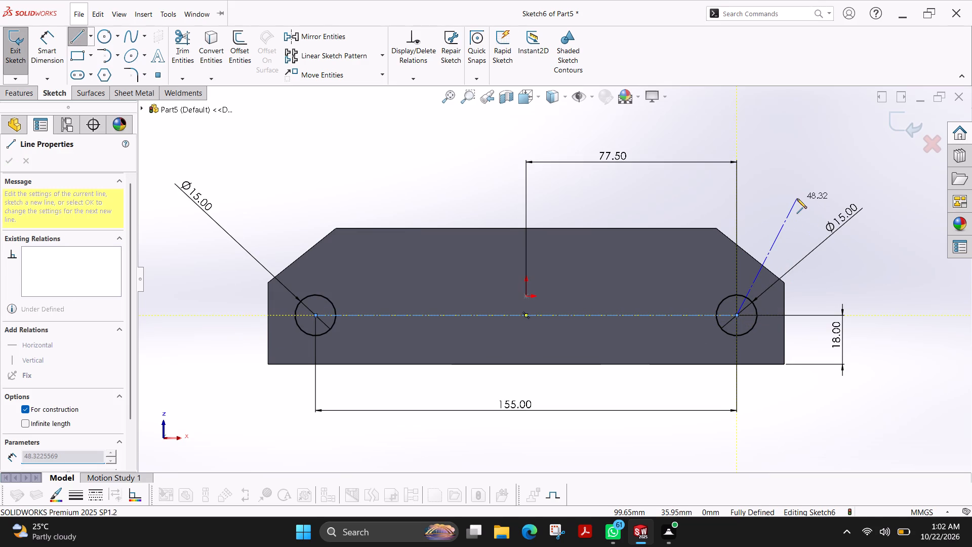
key("Escape")
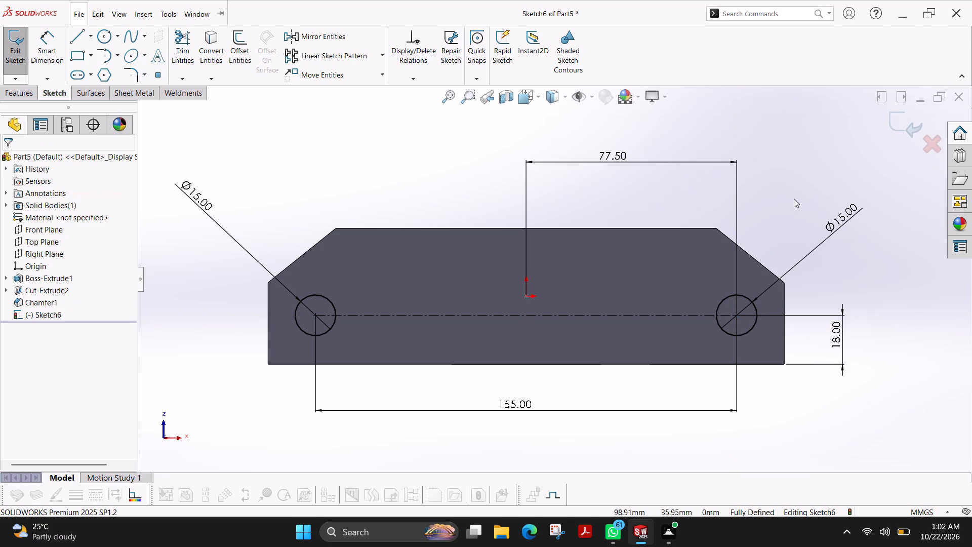
Sketch a corner rectangle about 49 mm wide around the origin, spanning the base's full 50 mm depth between its long edges.
scroll(575, 316, "down", 2)
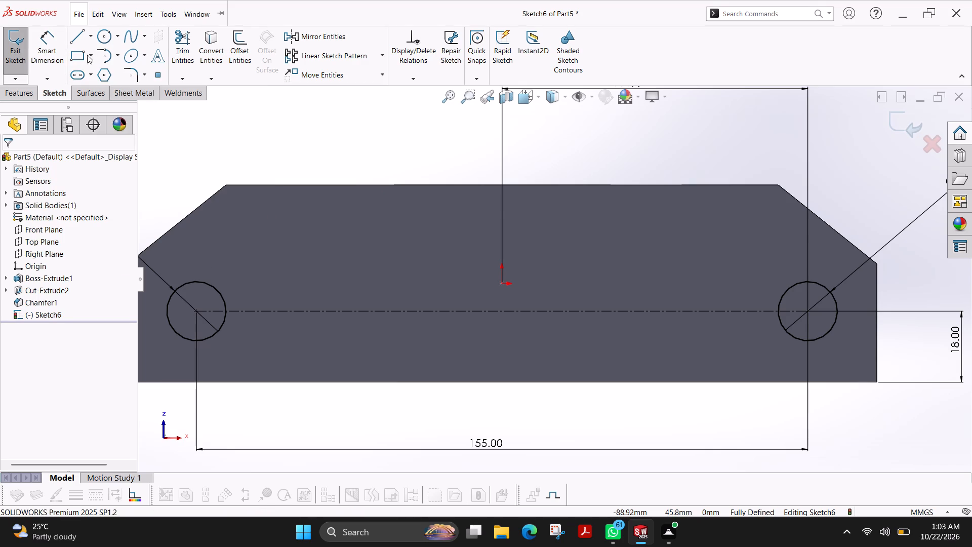
left_click(80, 57)
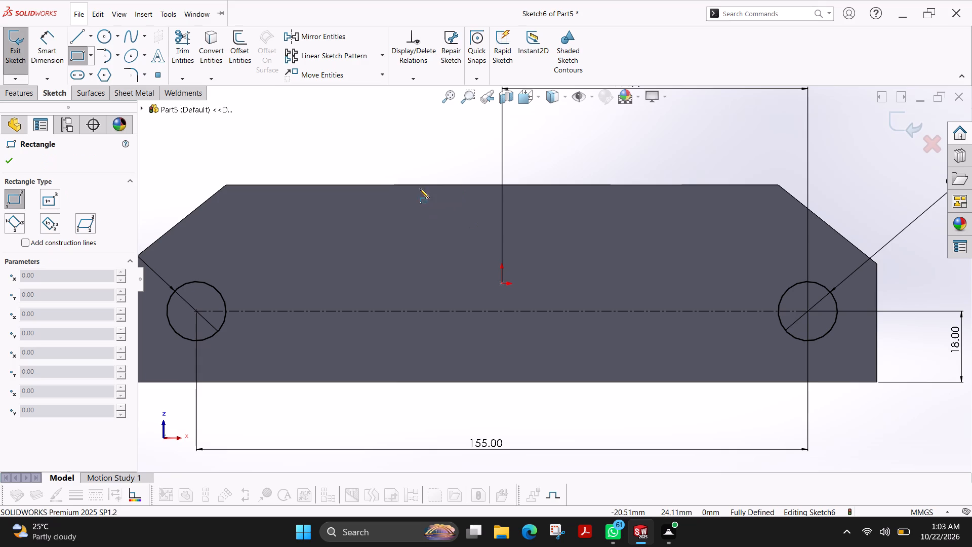
left_click(404, 184)
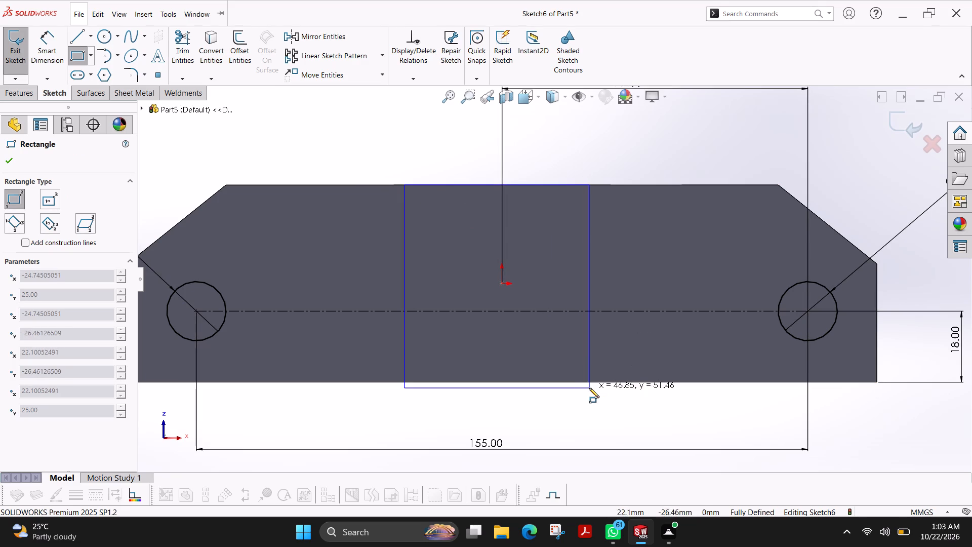
left_click(597, 382)
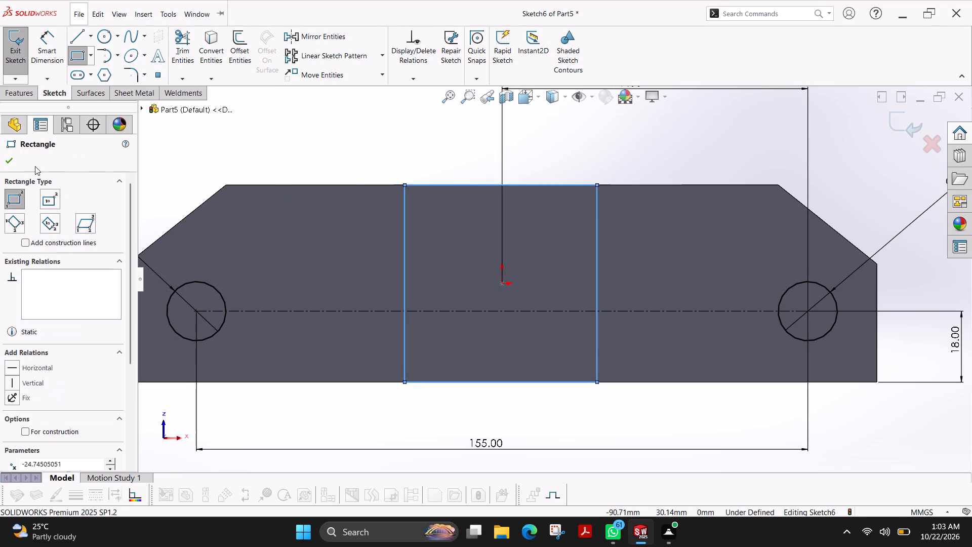
left_click(9, 164)
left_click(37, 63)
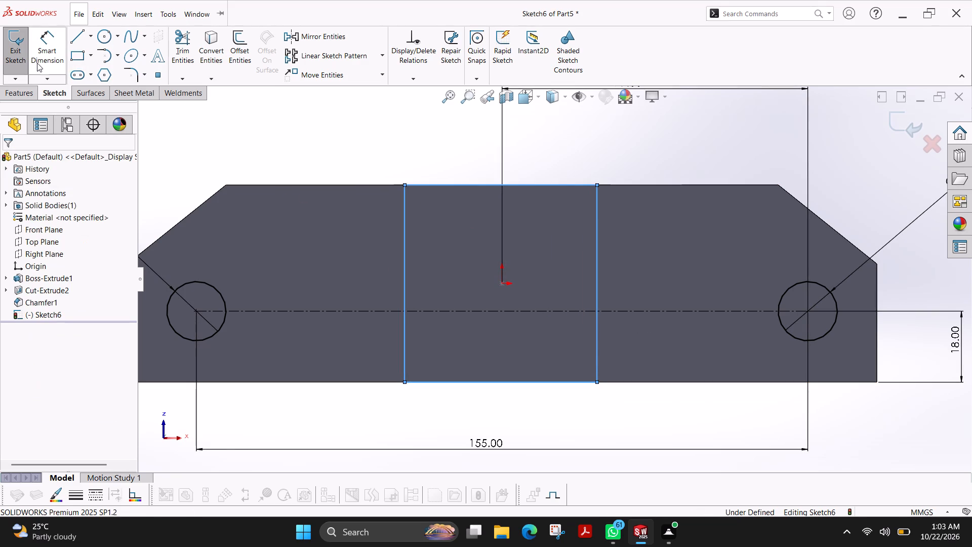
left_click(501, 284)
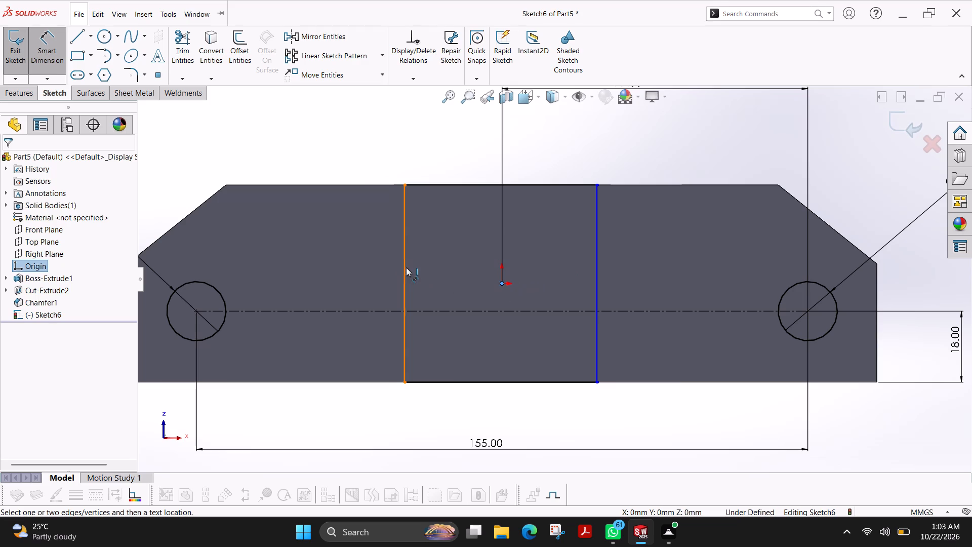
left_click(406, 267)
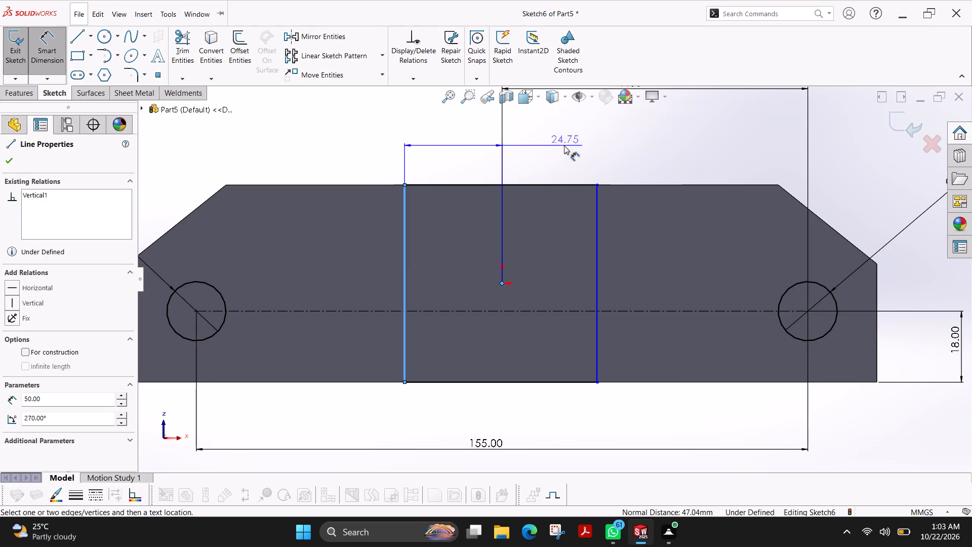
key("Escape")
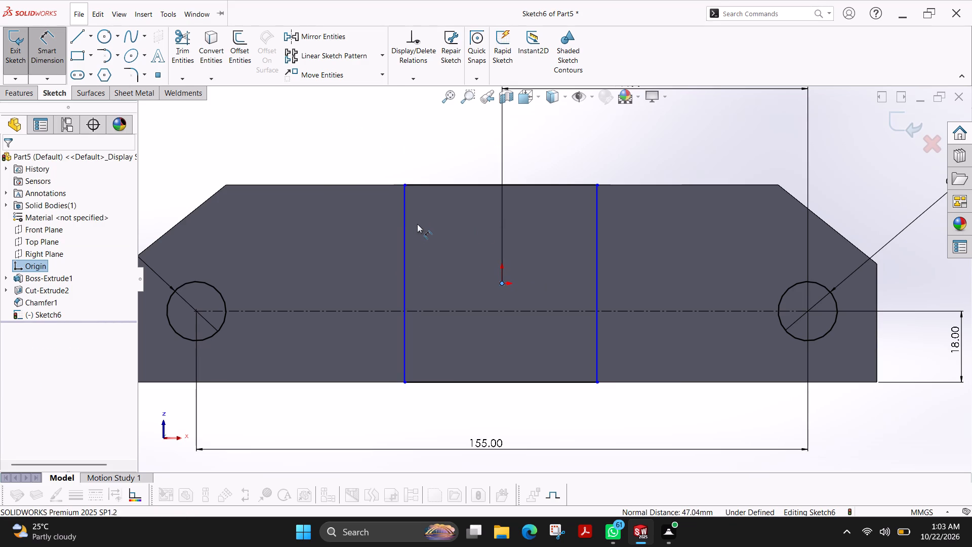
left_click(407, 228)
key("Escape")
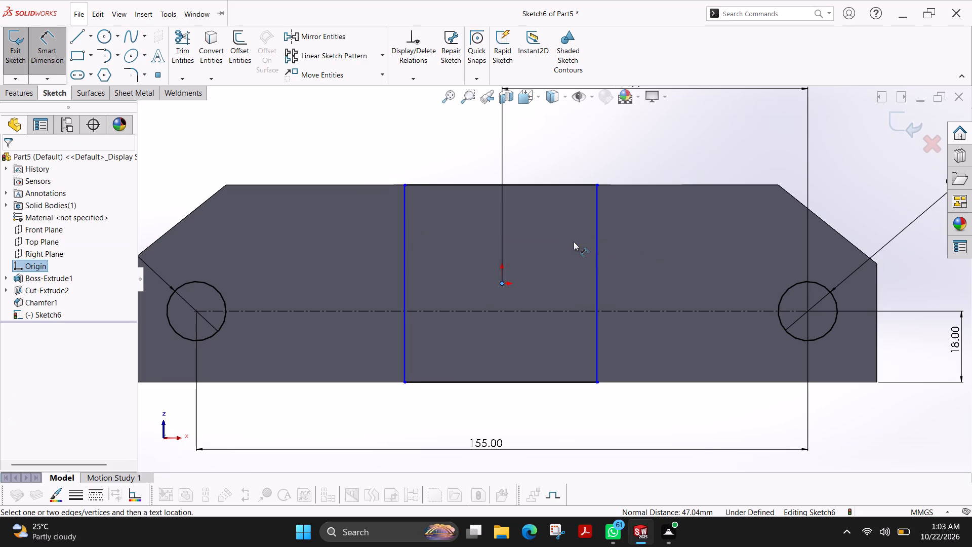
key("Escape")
Dimension the distance between the rectangle's two vertical sides to 55 mm.
left_click(404, 261)
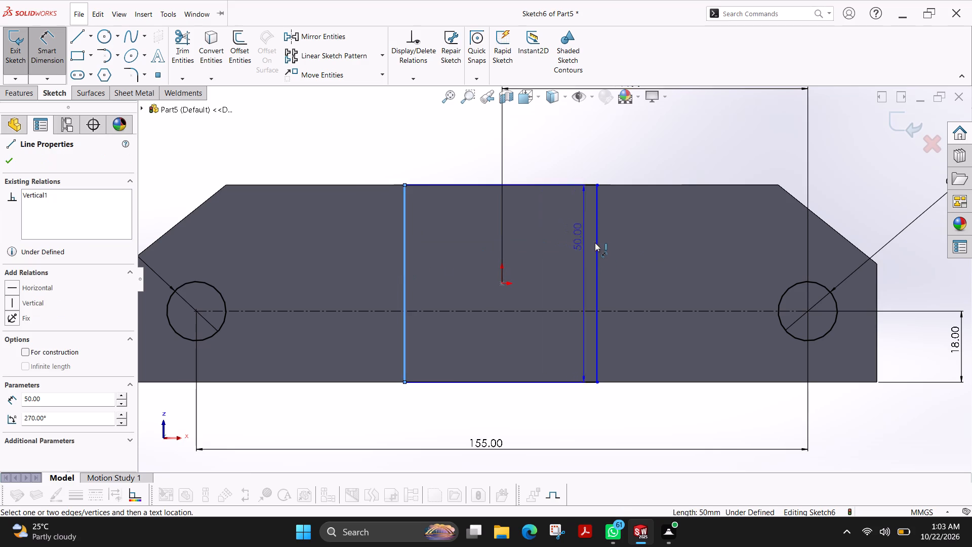
left_click(596, 243)
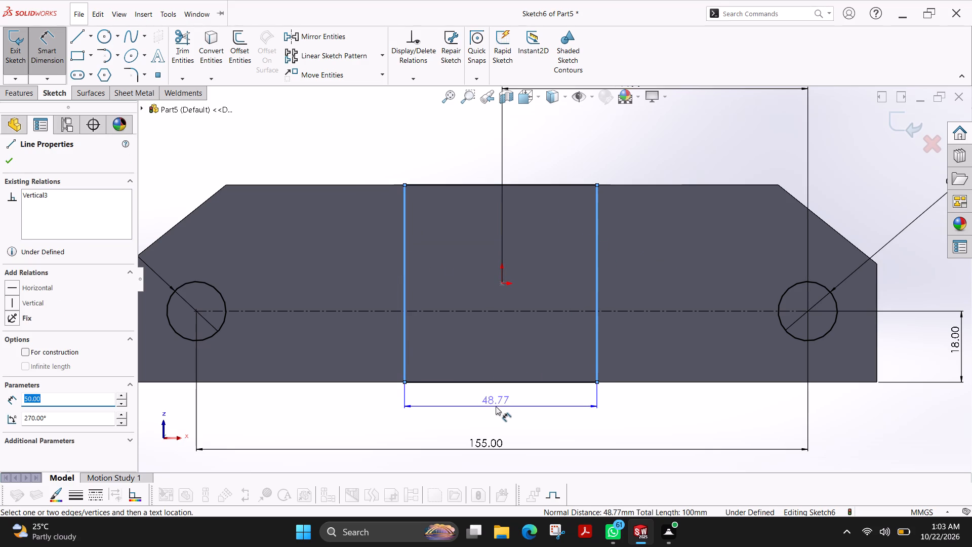
left_click(496, 407)
type("55")
key("Return")
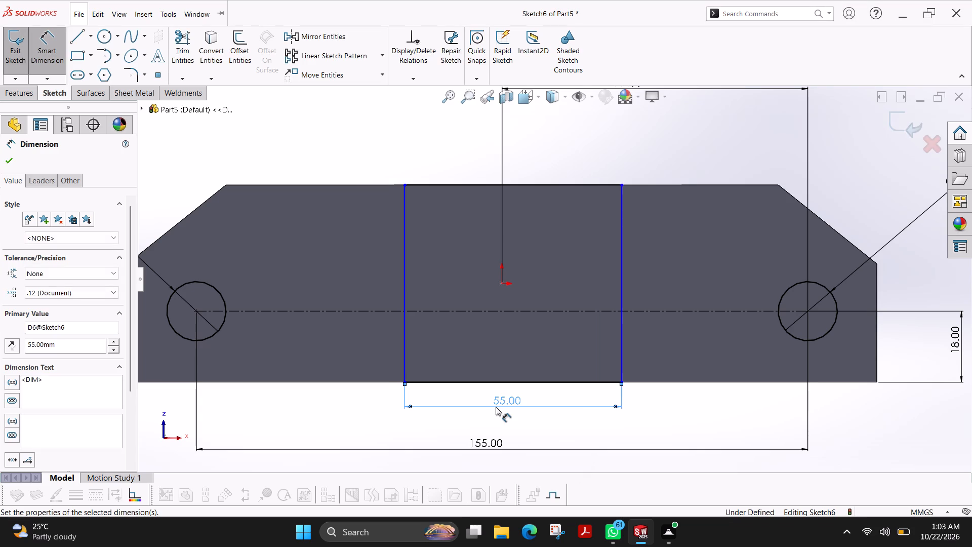
Dimension the rectangle's -X side 27.5 mm from the origin and leave the Smart Dimension tool.
left_click(500, 285)
left_click(404, 264)
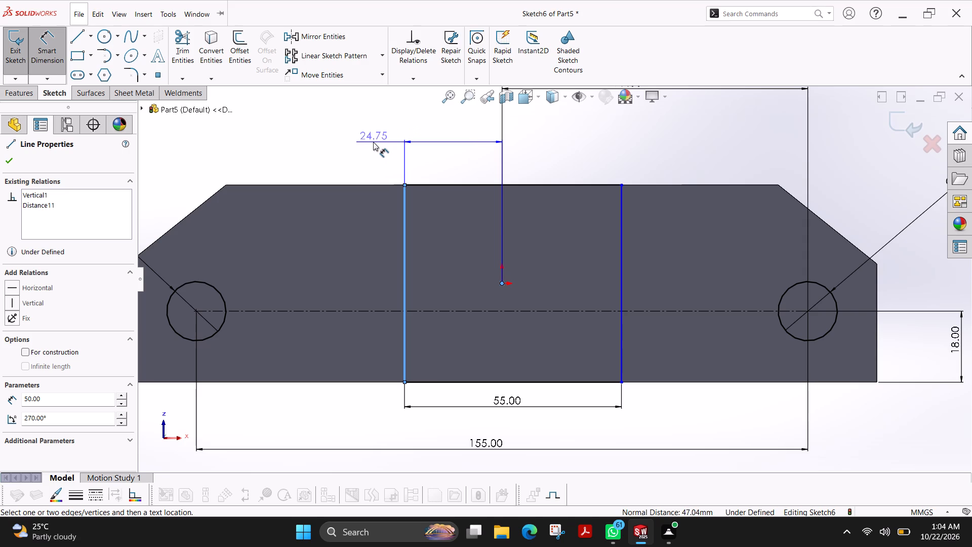
type("27.5")
key("Return")
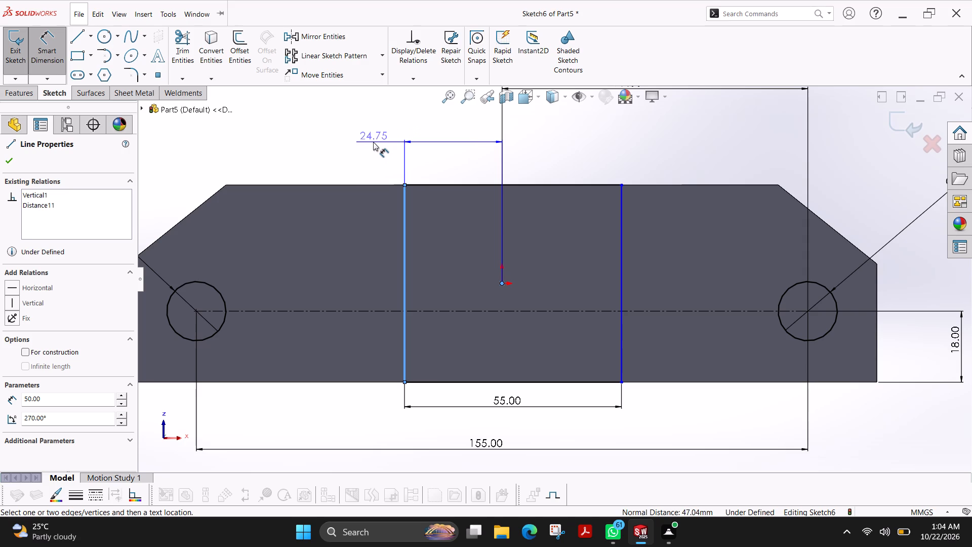
double_click(373, 142)
type("27.5")
key("Return")
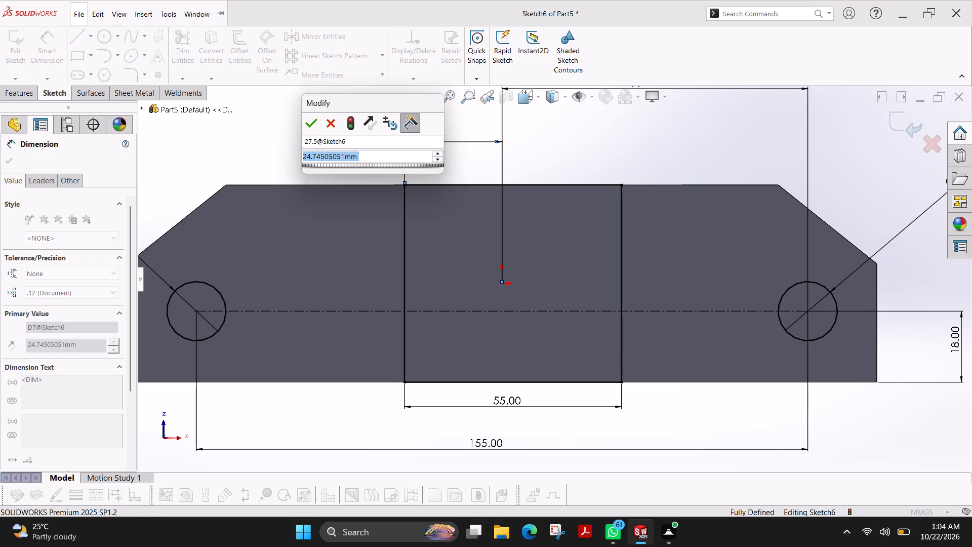
key("Escape")
key("Escape")
double_click(373, 142)
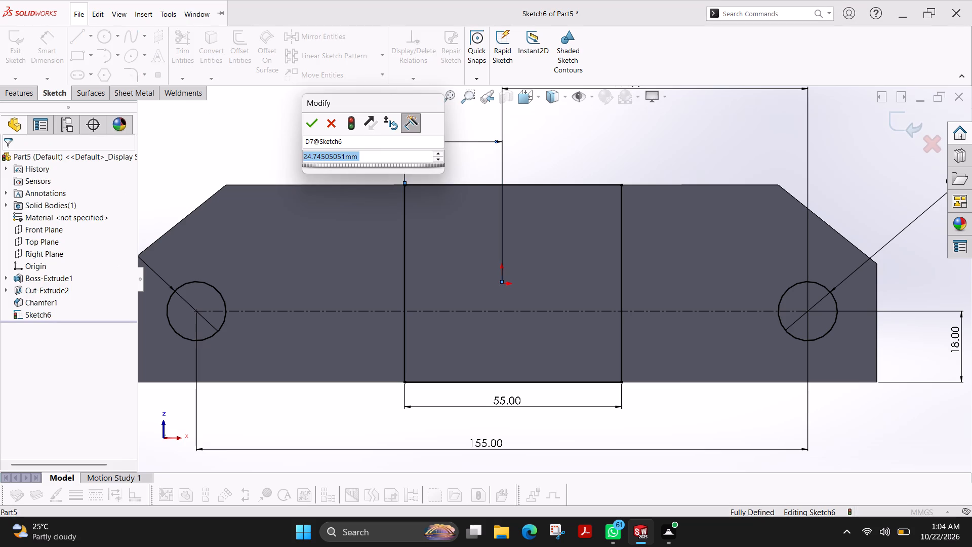
type("27.5")
key("Return")
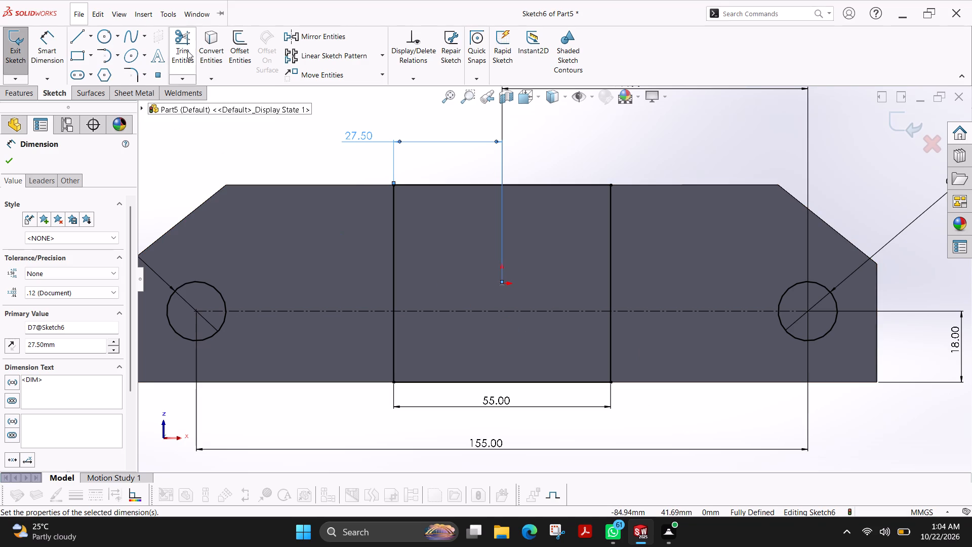
left_click(7, 157)
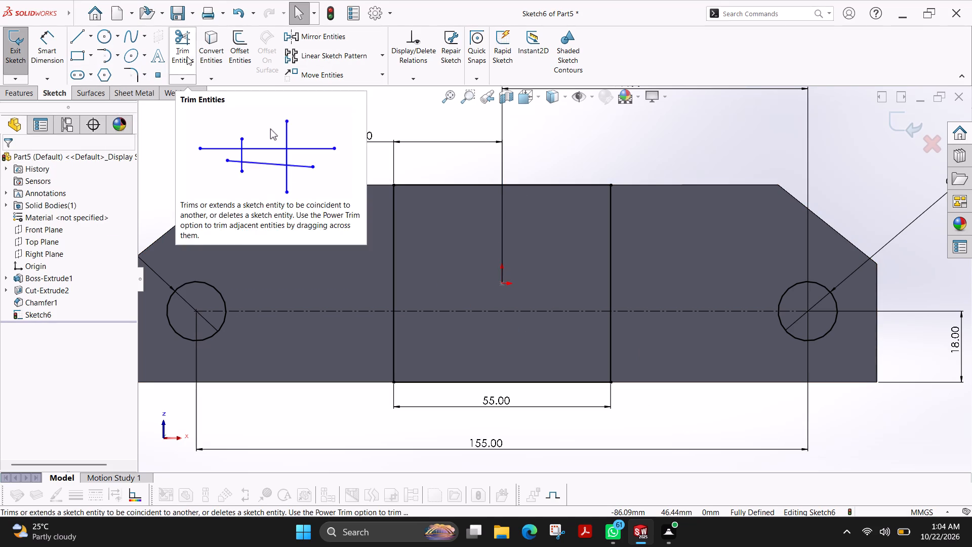
Offset the construction line between the two circle centres by 4 mm in both directions.
left_click(235, 43)
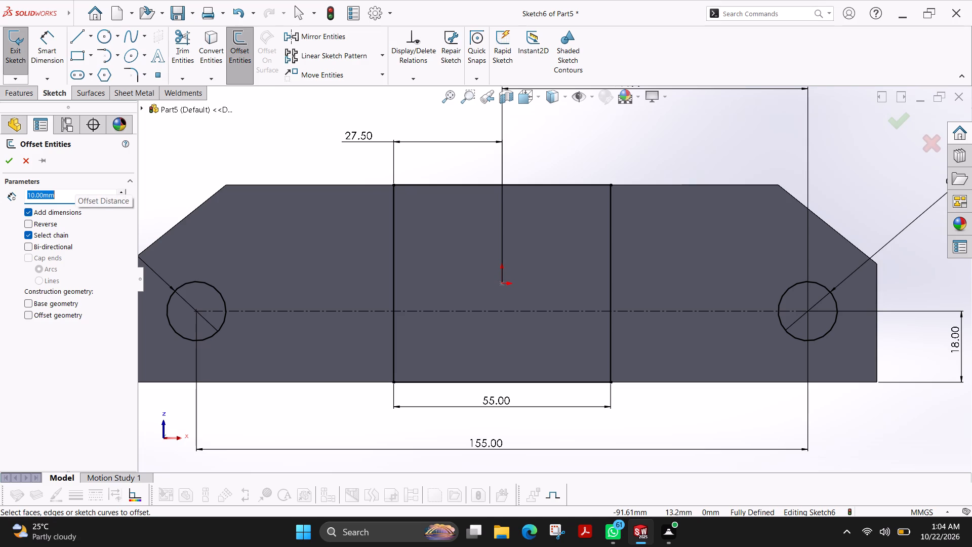
key("4")
key("Return")
left_click(62, 249)
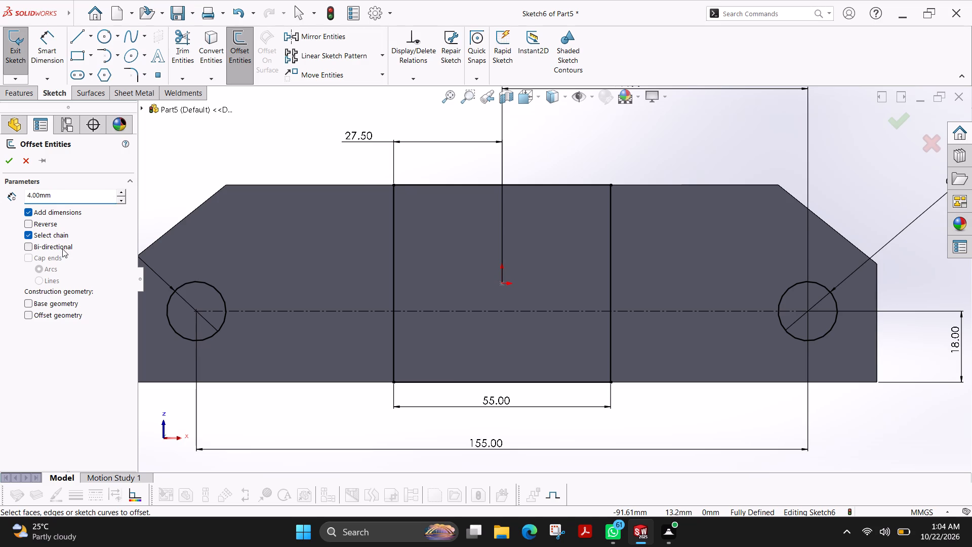
left_click(488, 308)
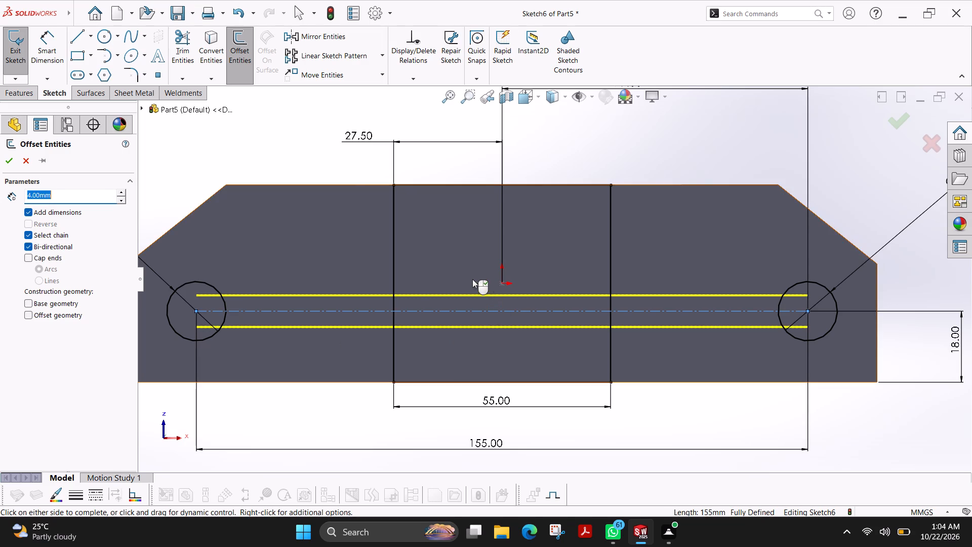
left_click(5, 167)
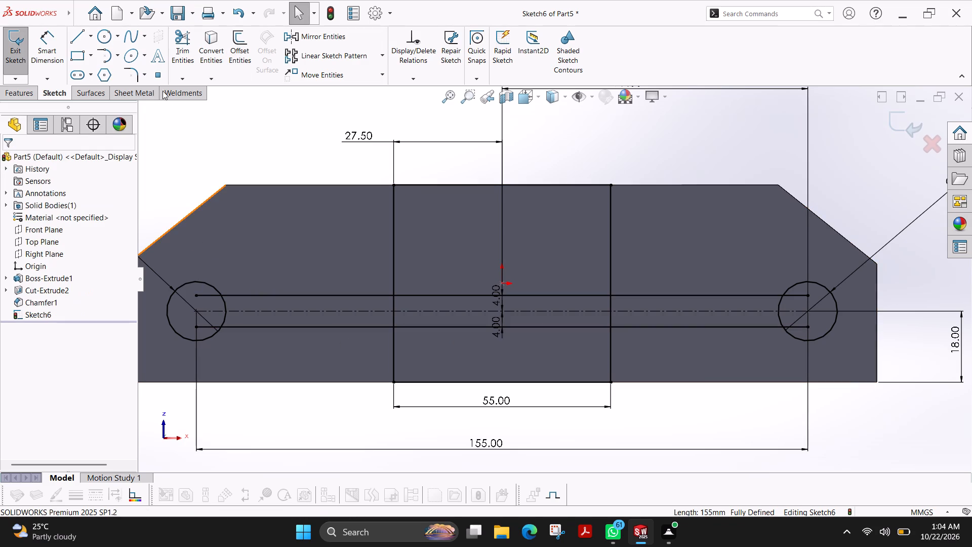
Power-trim the two offset lines and the construction line between the rectangle's sides and the two circles.
left_click(184, 52)
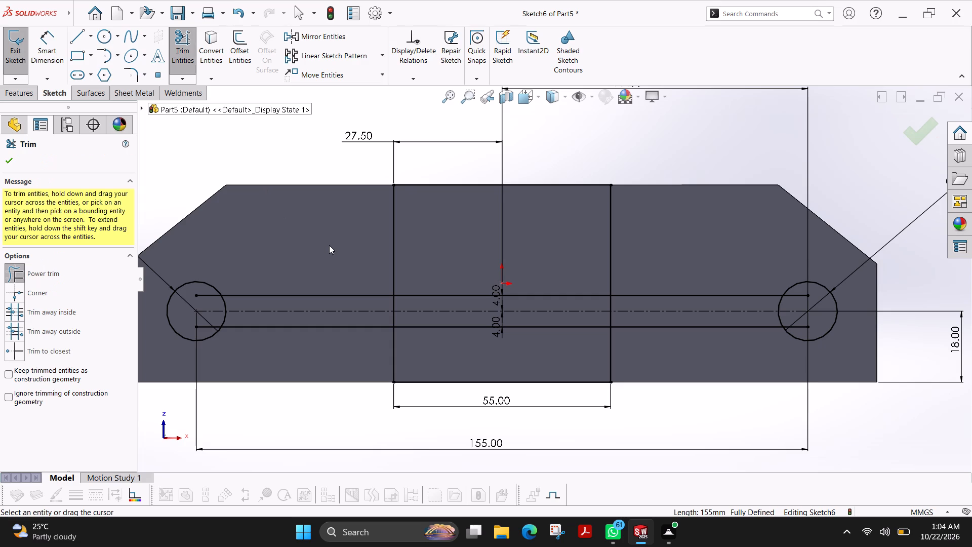
left_click_drag(329, 245, 349, 341)
left_click_drag(690, 277, 698, 348)
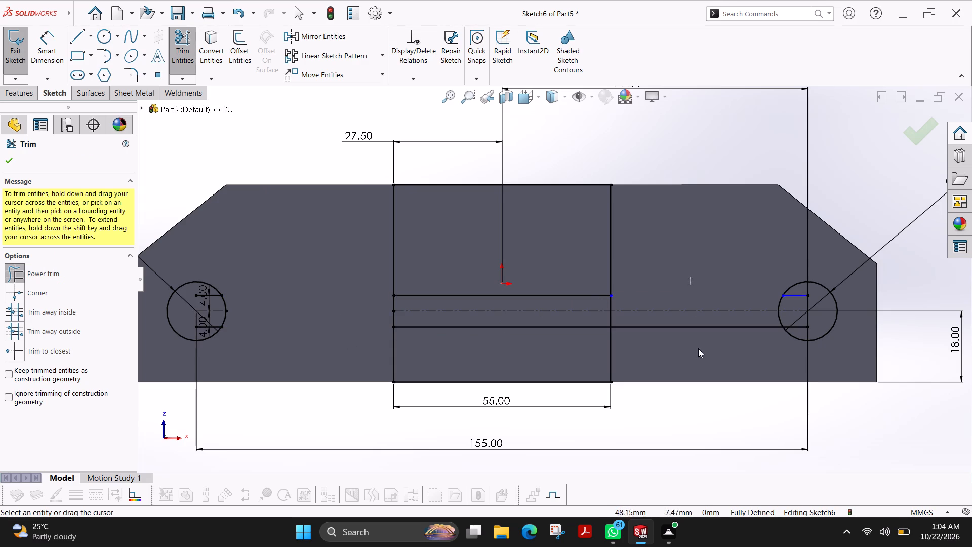
left_click_drag(698, 348, 698, 361)
Trim away both rectangle side segments between the two offset lines and the construction line inside the rectangle.
scroll(630, 305, "down", 3)
left_click_drag(602, 300, 580, 302)
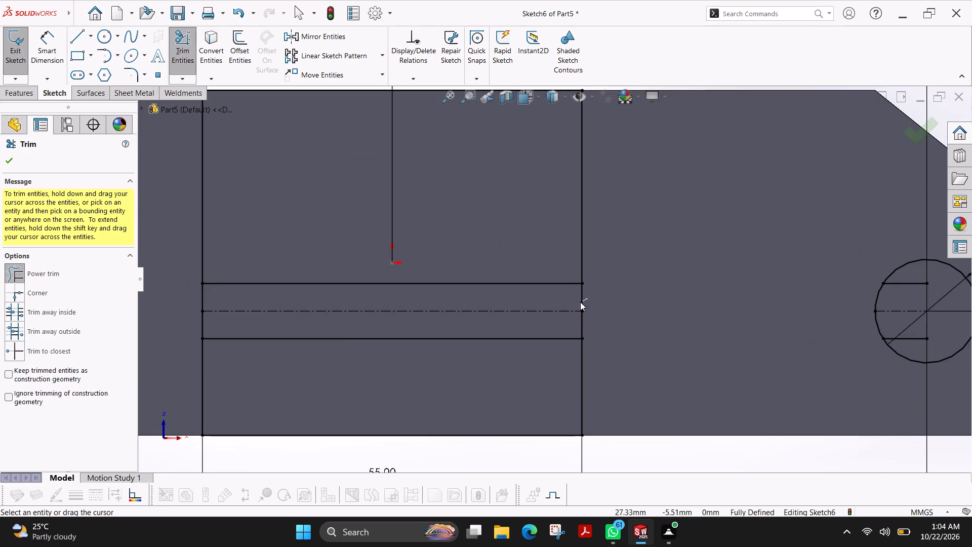
left_click_drag(580, 302, 571, 302)
left_click_drag(591, 317, 564, 320)
left_click_drag(613, 318, 522, 310)
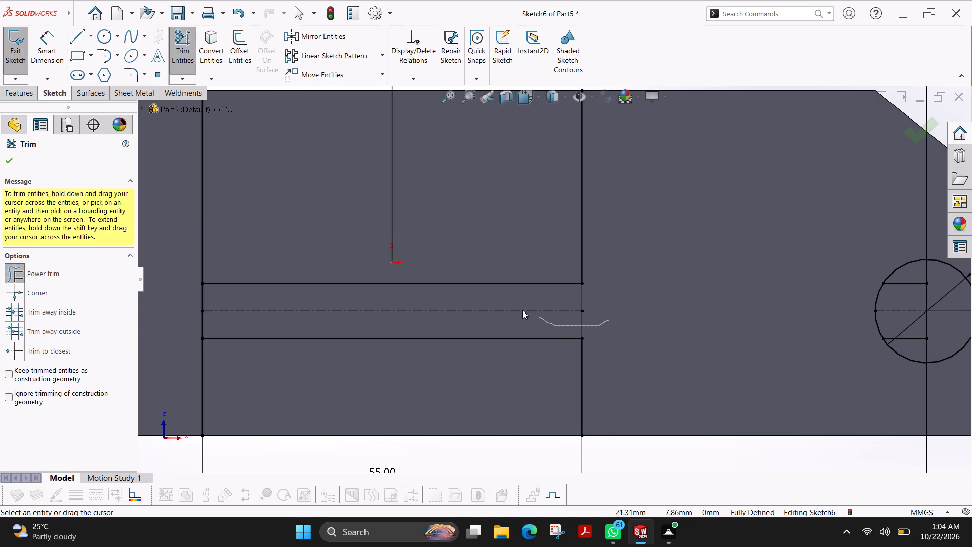
left_click_drag(522, 310, 458, 305)
left_click_drag(256, 311, 184, 317)
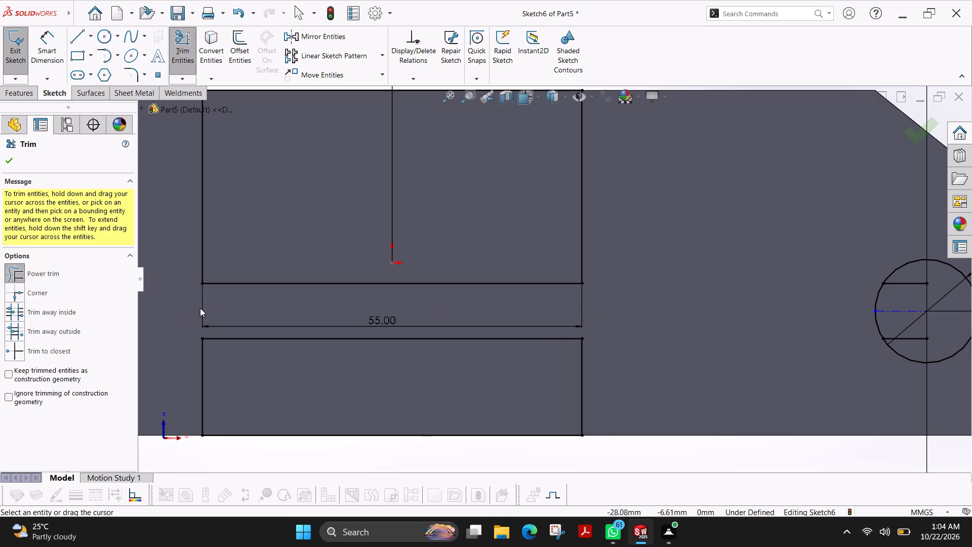
Trim the leftover offset and construction line stubs inside both 15 mm circles and finish trimming.
scroll(200, 307, "up", 4)
scroll(235, 289, "down", 4)
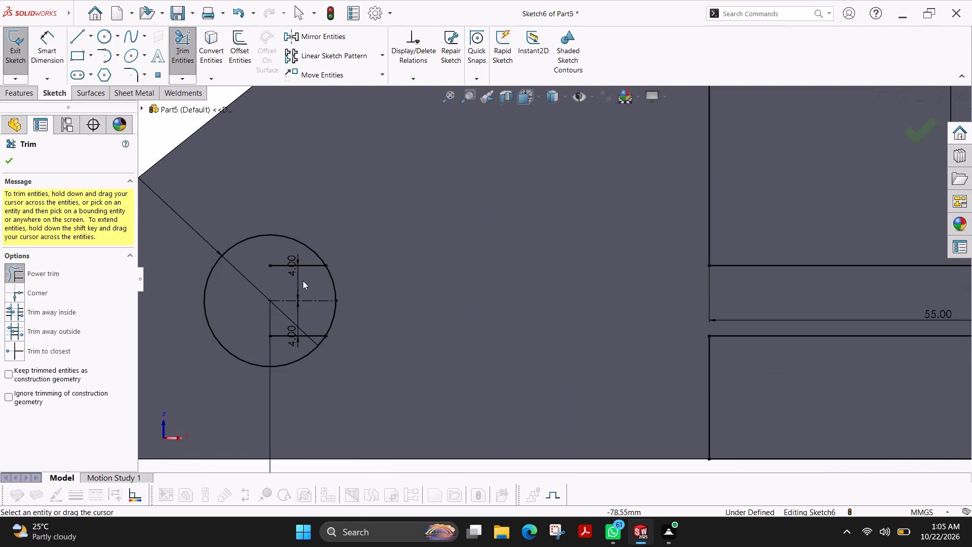
left_click_drag(303, 258, 305, 336)
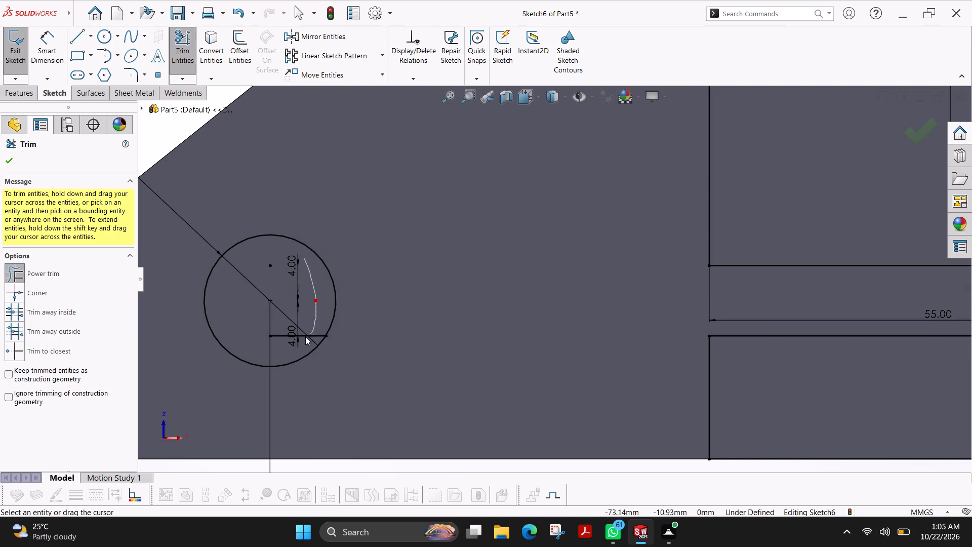
left_click_drag(305, 336, 303, 338)
scroll(623, 288, "up", 4)
scroll(870, 231, "up", 1)
scroll(860, 247, "down", 4)
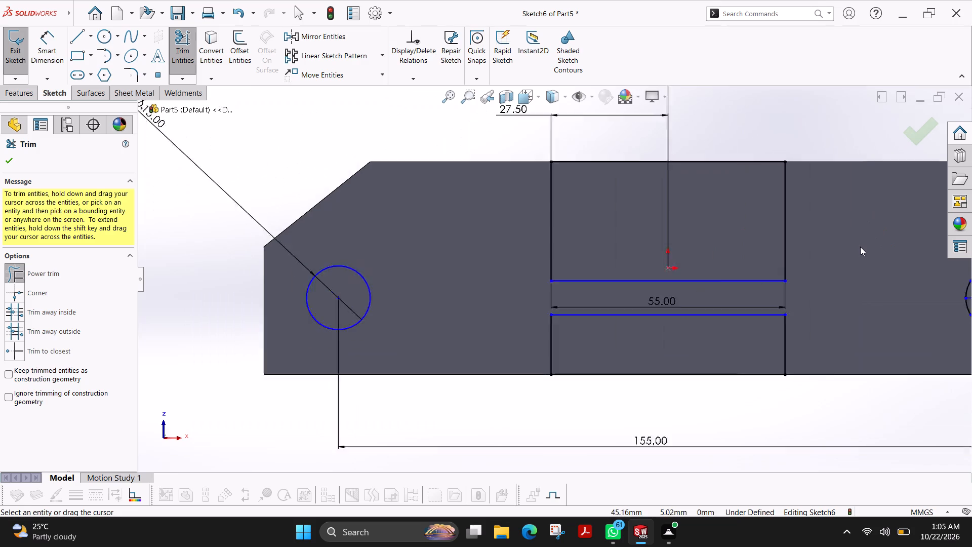
scroll(860, 247, "up", 3)
scroll(878, 306, "down", 3)
left_click_drag(820, 277, 821, 402)
scroll(369, 324, "up", 3)
scroll(321, 318, "up", 2)
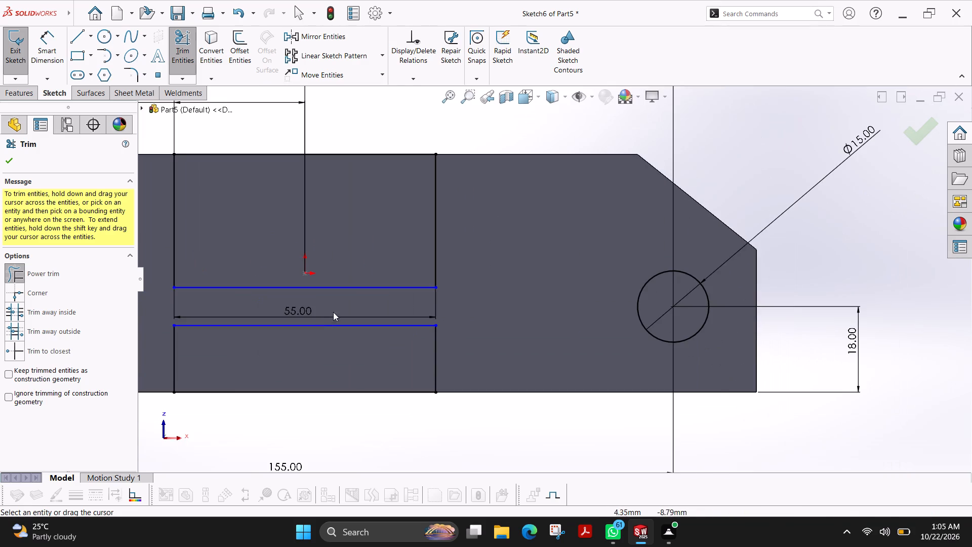
scroll(316, 291, "up", 2)
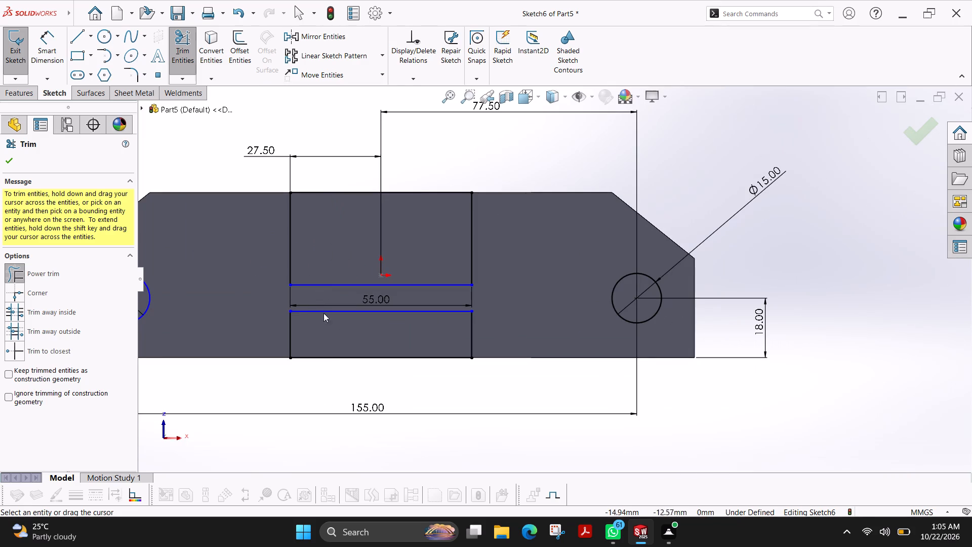
left_click(9, 159)
Extrude-cut the two circles and both rectangular areas 28 mm blind into the base from its bottom face.
left_click(26, 92)
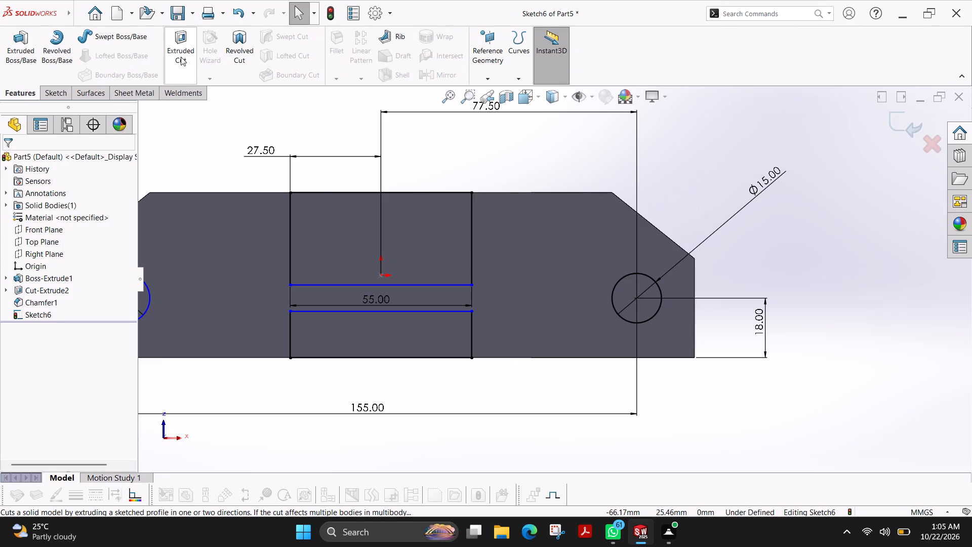
left_click(179, 44)
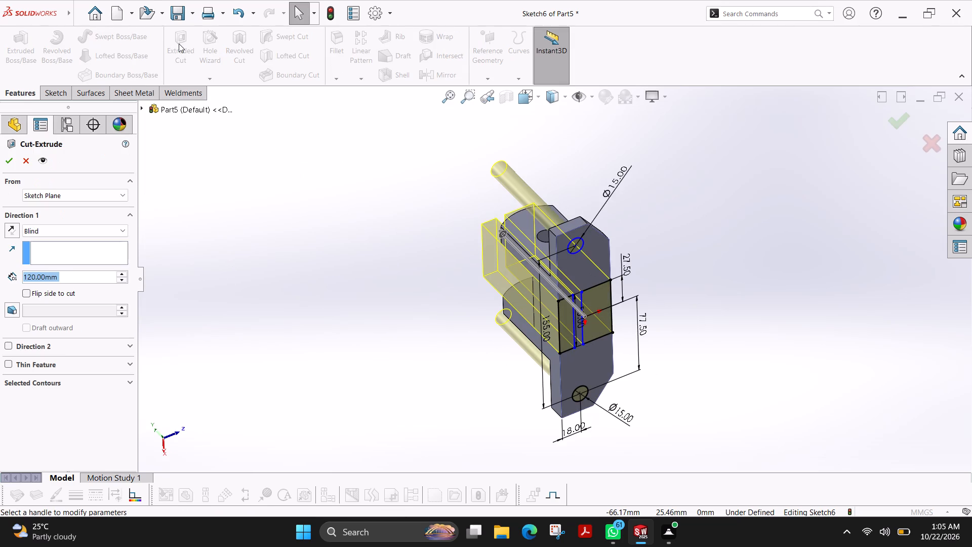
middle_click_drag(728, 268, 713, 283, "ctrl+shift")
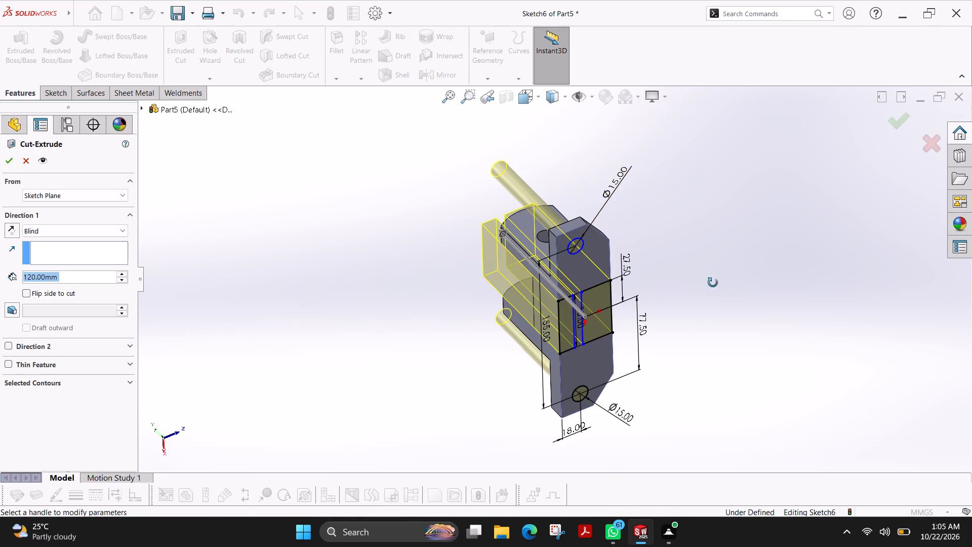
middle_click_drag(713, 283, 603, 425, "ctrl+shift")
middle_click(603, 425, "ctrl+shift")
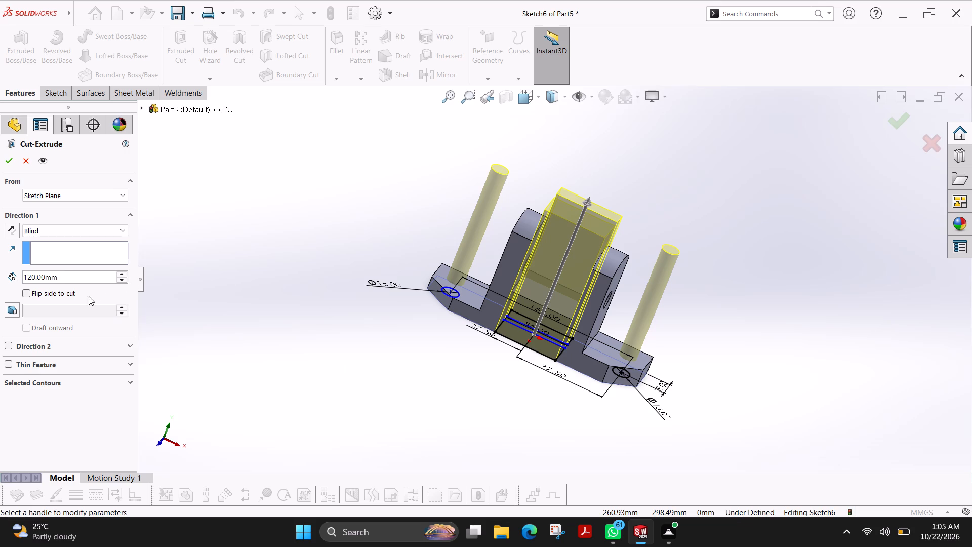
double_click(63, 279)
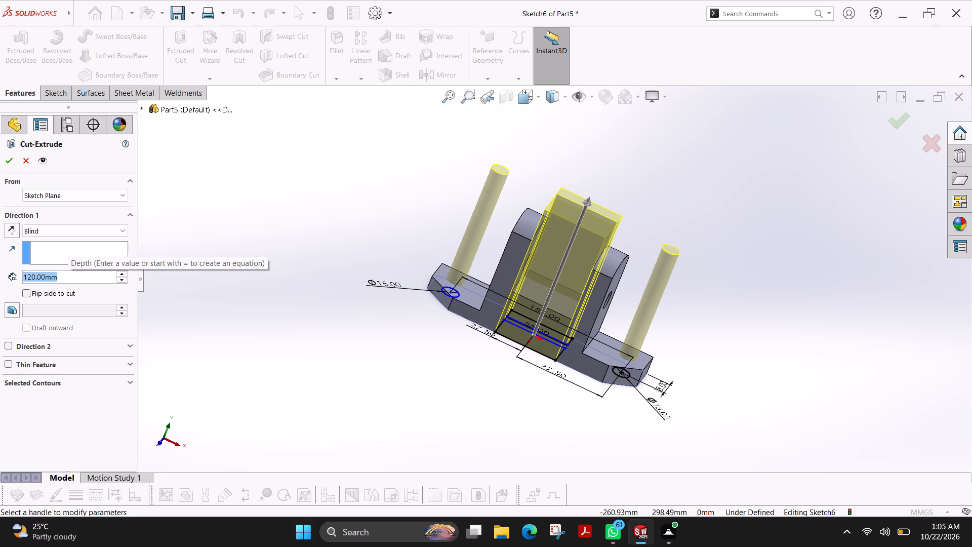
type("28")
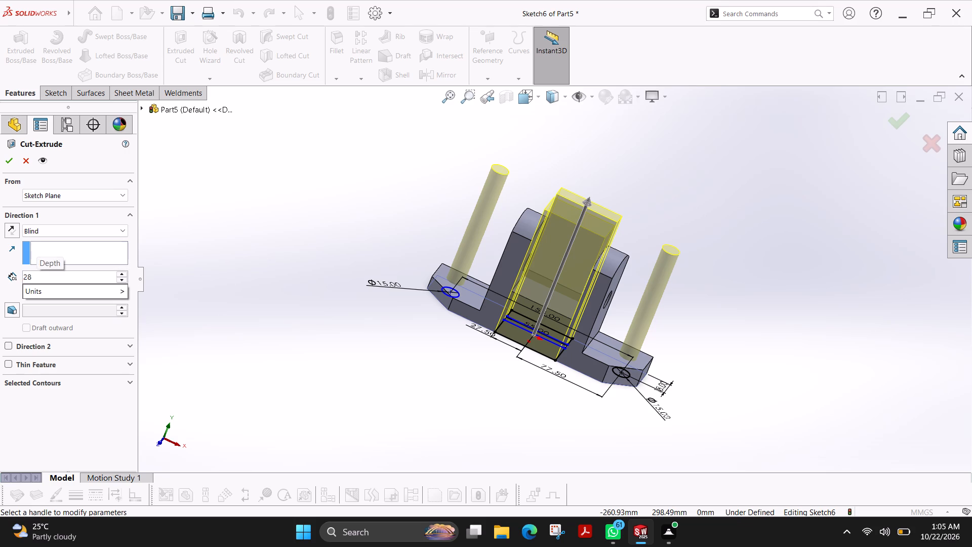
key("Return")
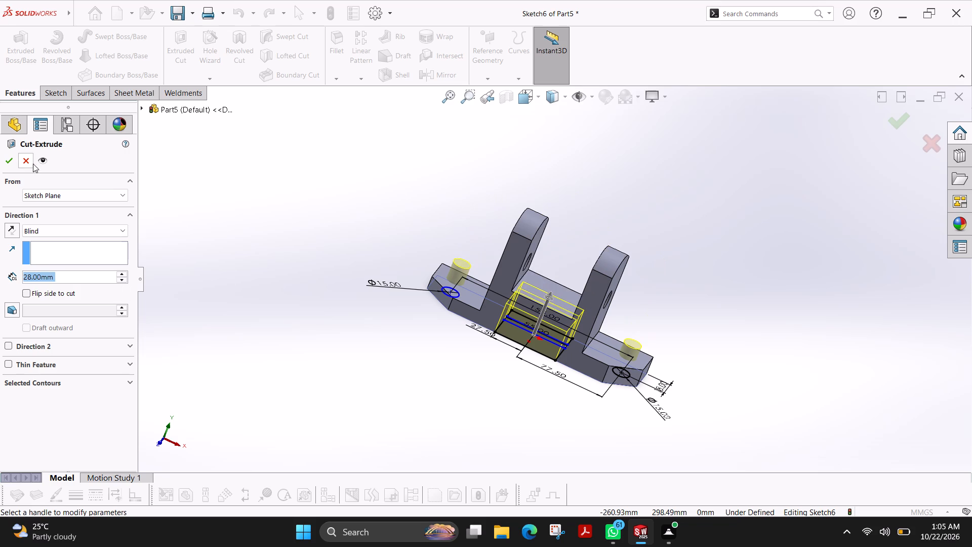
left_click(5, 163)
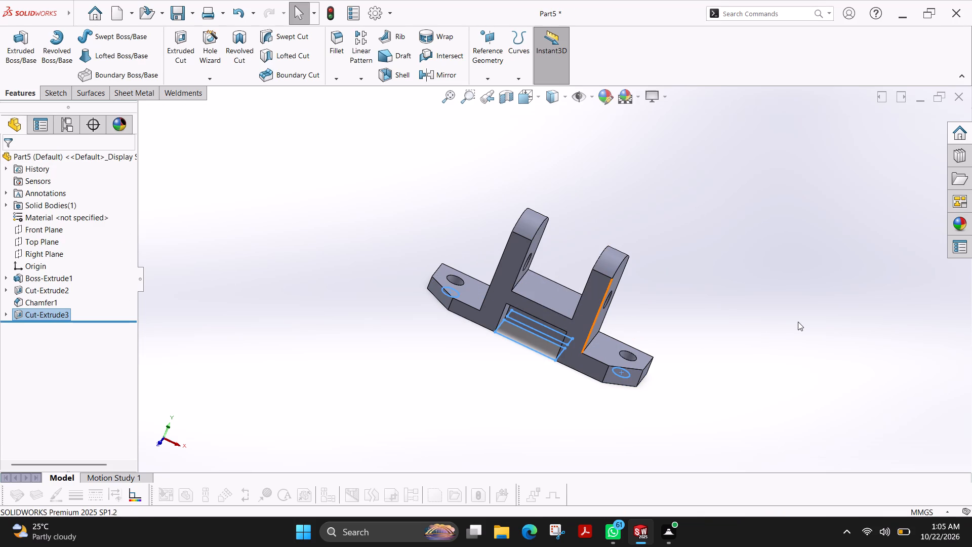
key("Escape")
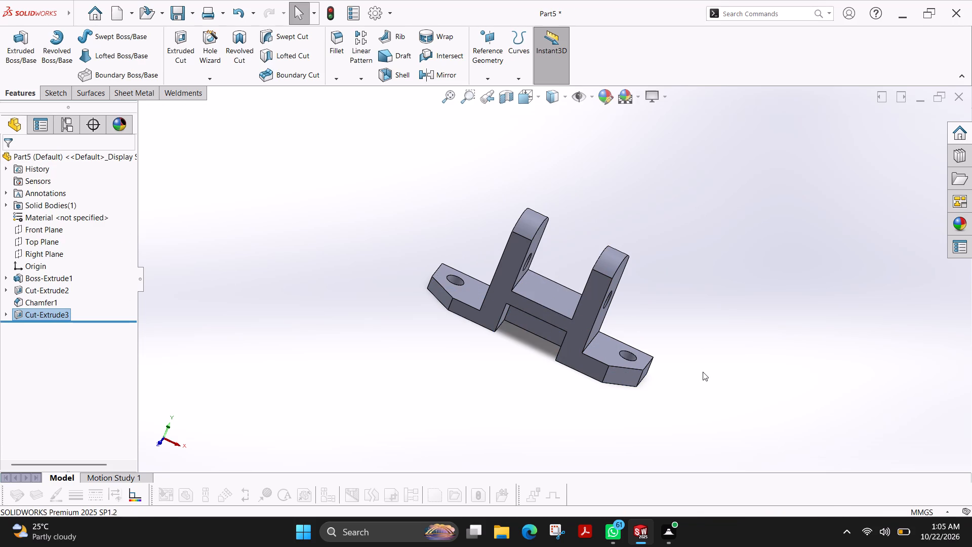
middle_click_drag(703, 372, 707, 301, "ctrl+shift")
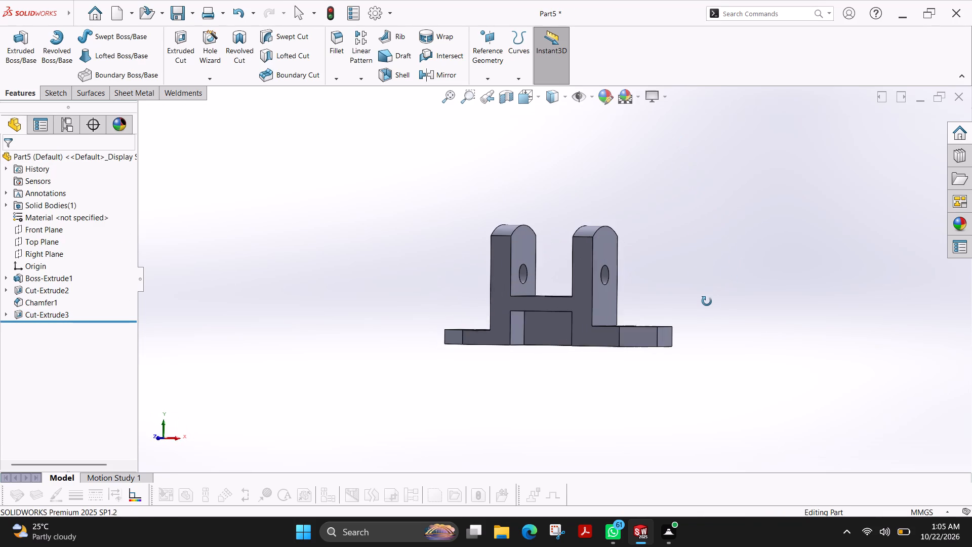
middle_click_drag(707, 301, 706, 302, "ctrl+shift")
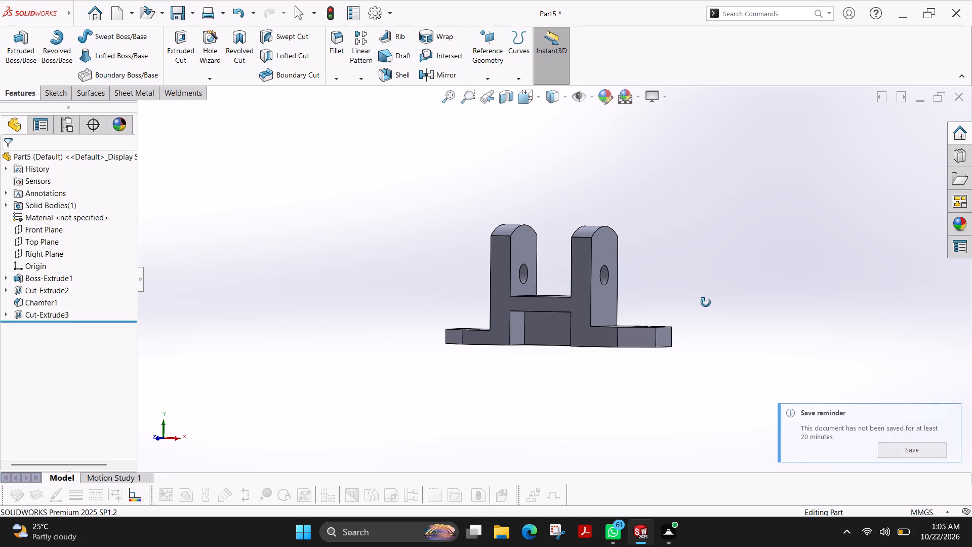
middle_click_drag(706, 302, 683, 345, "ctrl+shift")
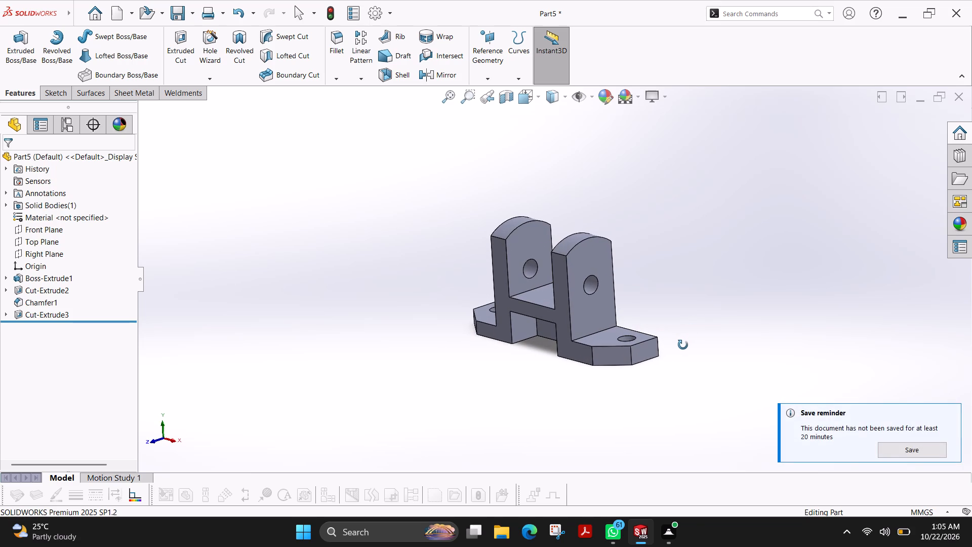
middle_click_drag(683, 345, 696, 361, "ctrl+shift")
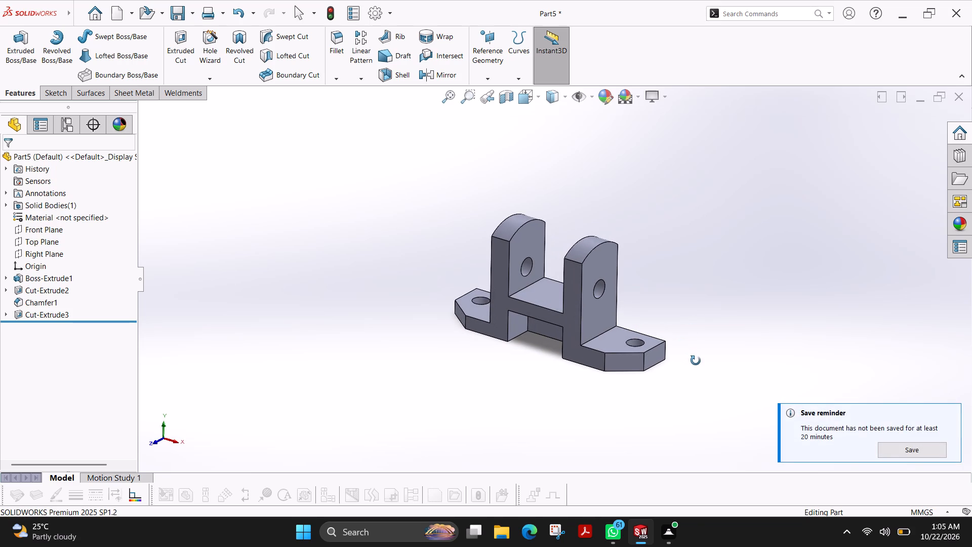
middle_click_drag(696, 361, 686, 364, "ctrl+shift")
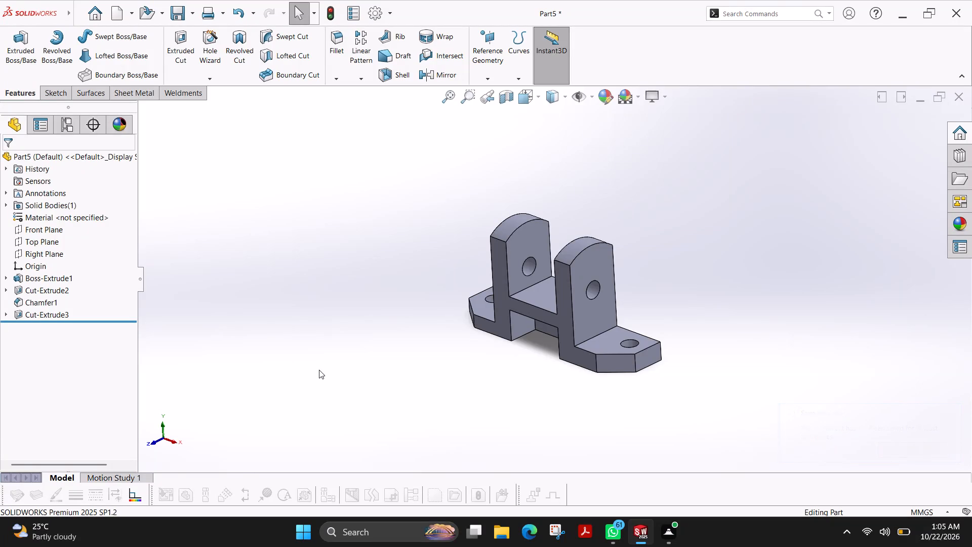
Save the part as fujiPart72 in the solidworks folder inside the desktop's fuji drawing file folder.
key("ctrl+s")
left_click(139, 35)
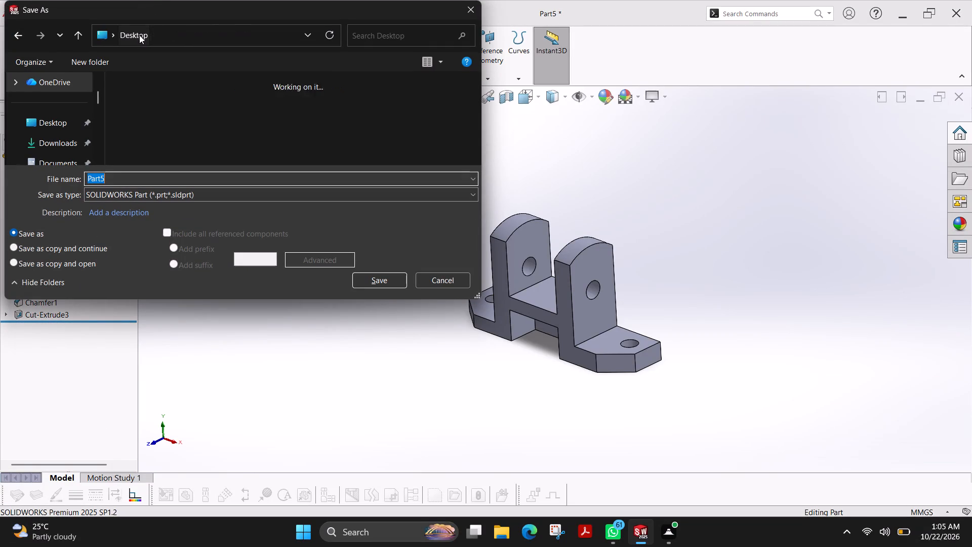
double_click(188, 131)
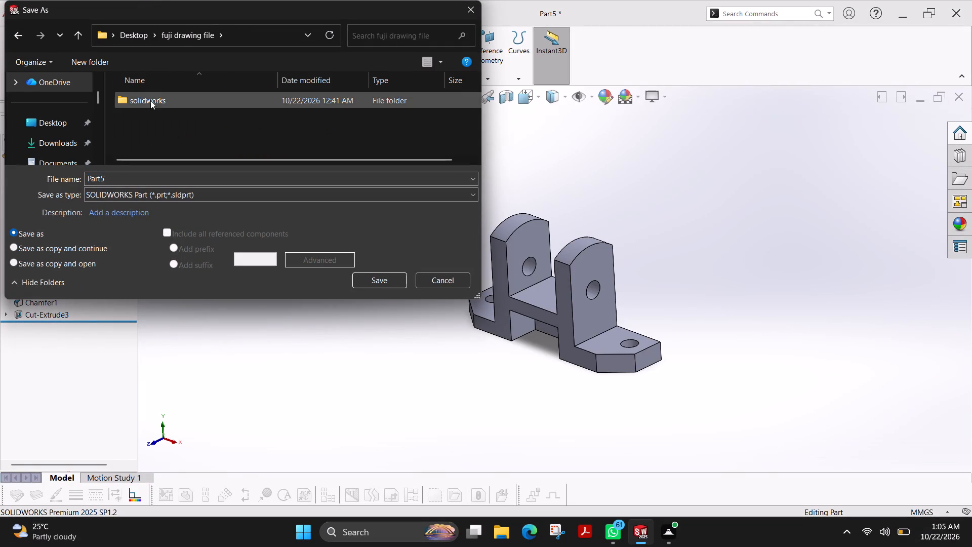
double_click(149, 99)
scroll(181, 116, "down", 20)
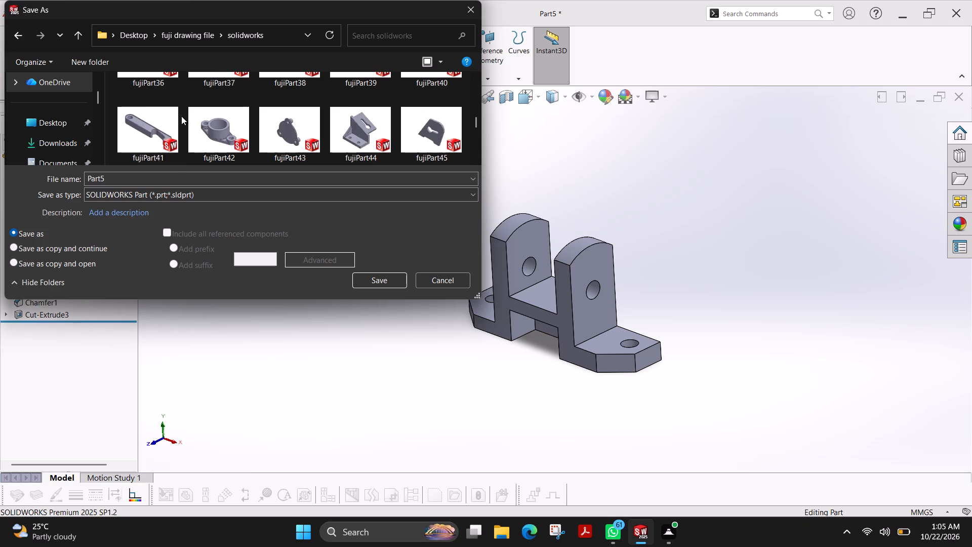
scroll(181, 116, "down", 17)
left_click(150, 179)
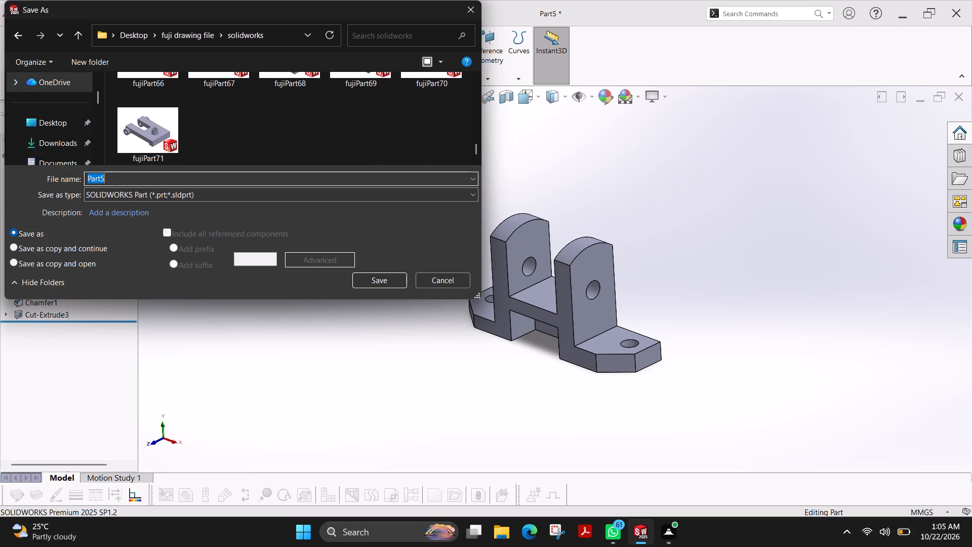
key("Right")
key("BackSpace")
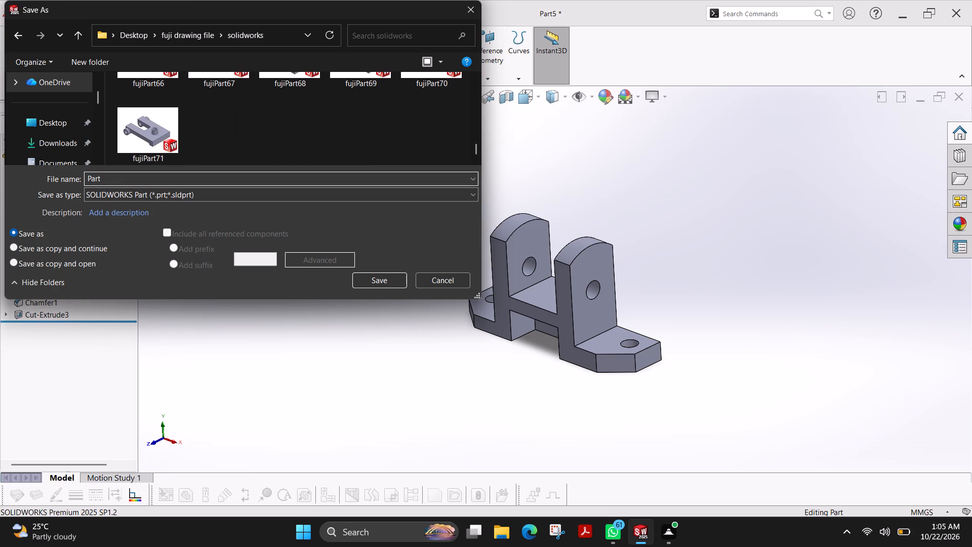
type("72")
key("Left")
key("Left")
key("Left")
key("Left")
key("Left")
key("Left")
key("Left")
key("Left")
key("Left")
key("Left")
key("Left")
key("Left")
key("Left")
type("fuji")
left_click(390, 277)
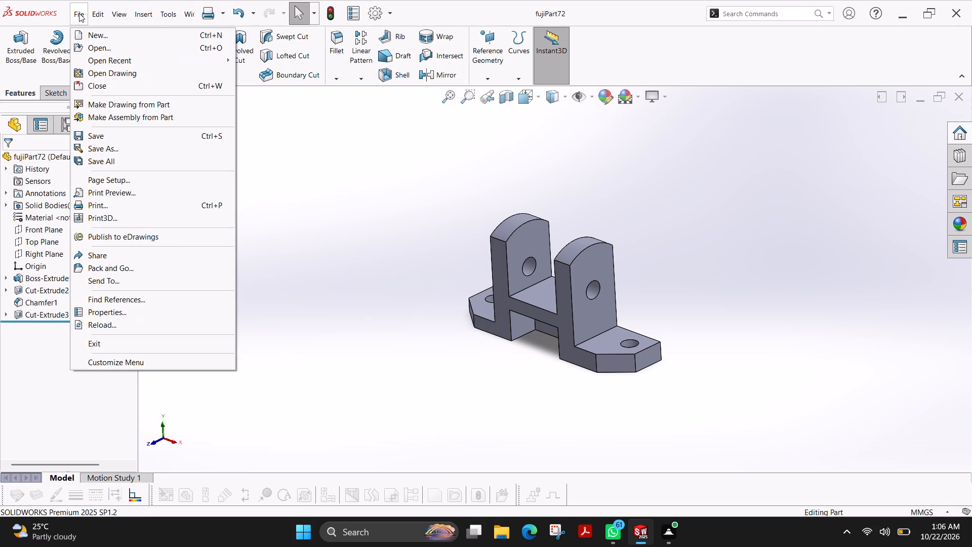
Save a PDF copy of the part as fujiPart72 in the solid works folder inside the desktop's fuji plot file folder.
left_click(121, 148)
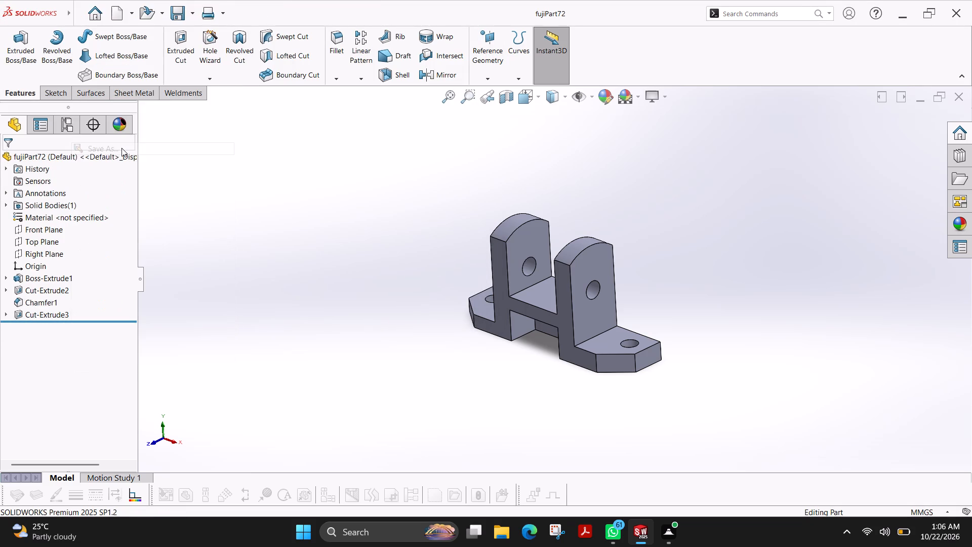
left_click(138, 40)
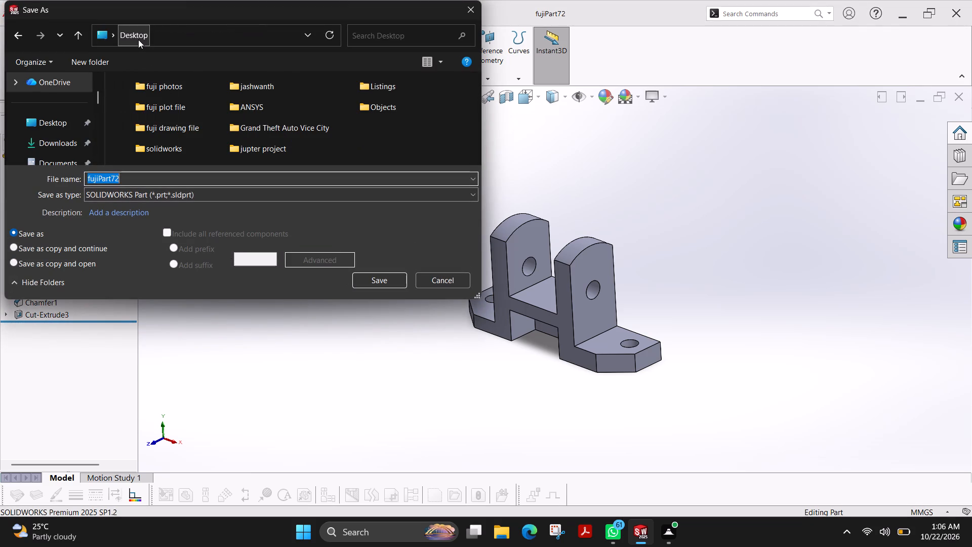
double_click(185, 107)
double_click(166, 103)
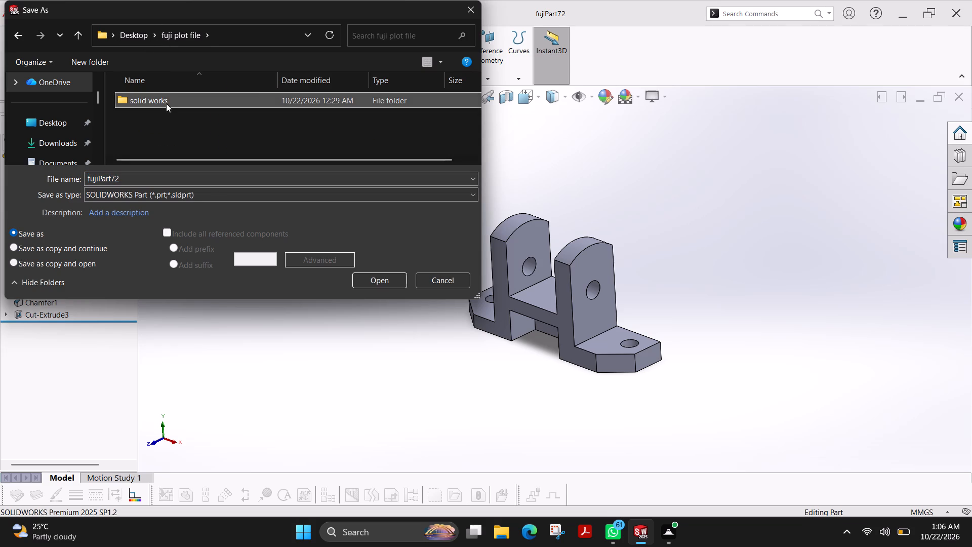
left_click(165, 198)
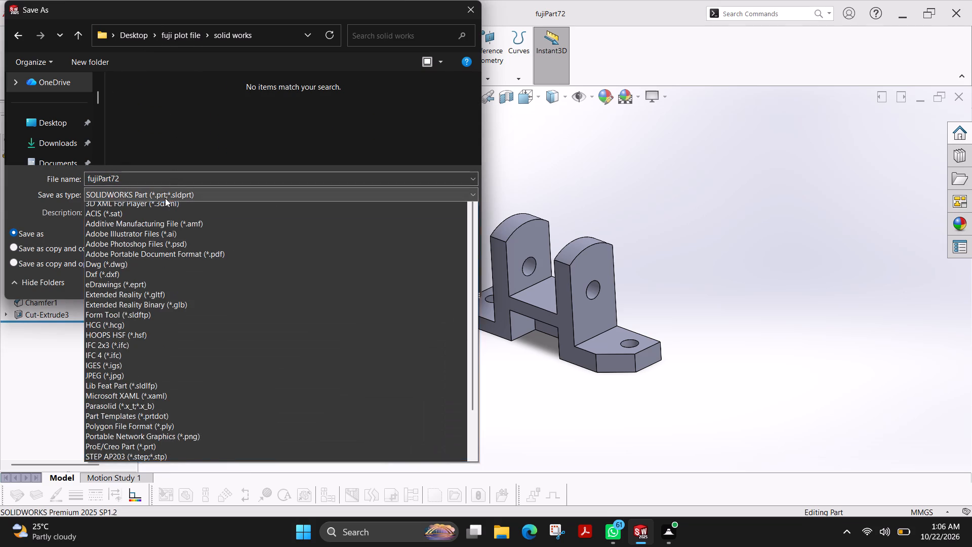
left_click(149, 300)
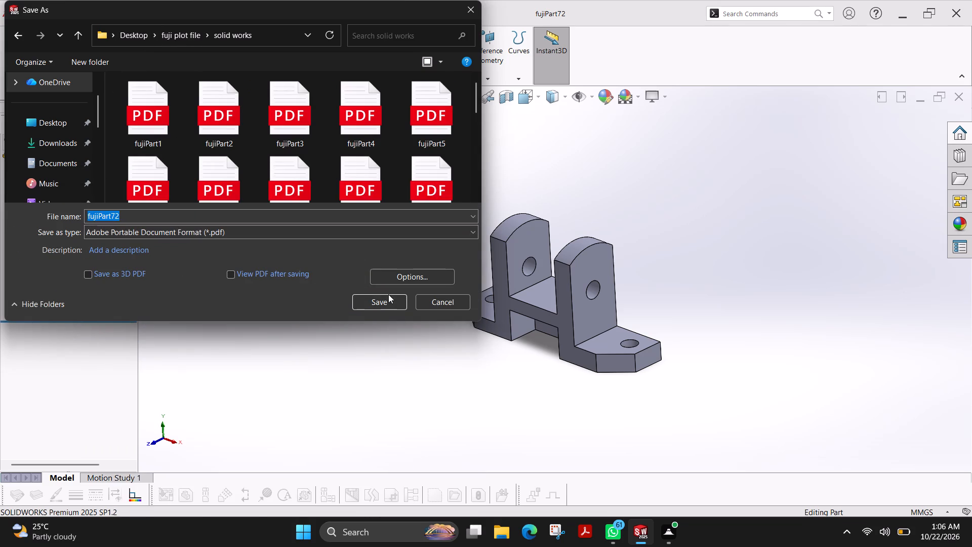
scroll(349, 162, "down", 15)
left_click(391, 303)
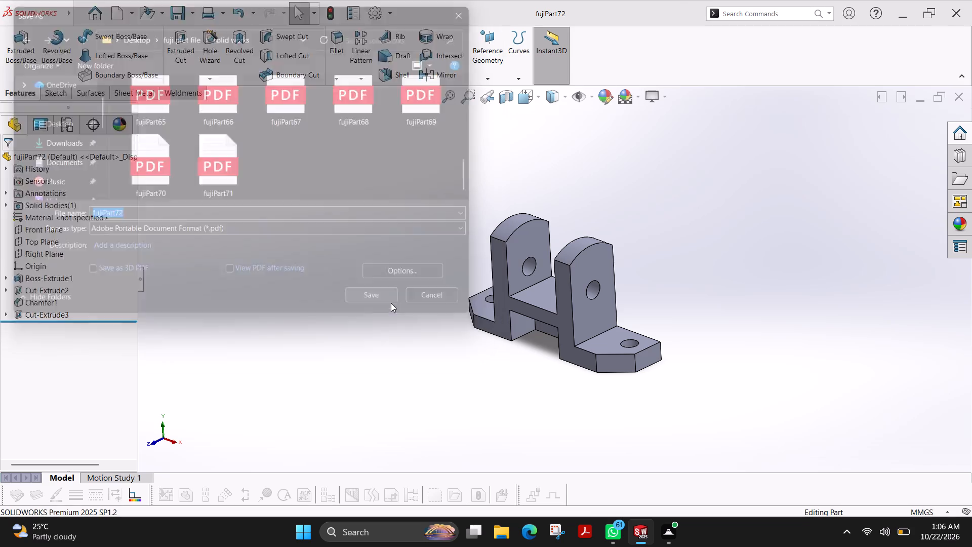